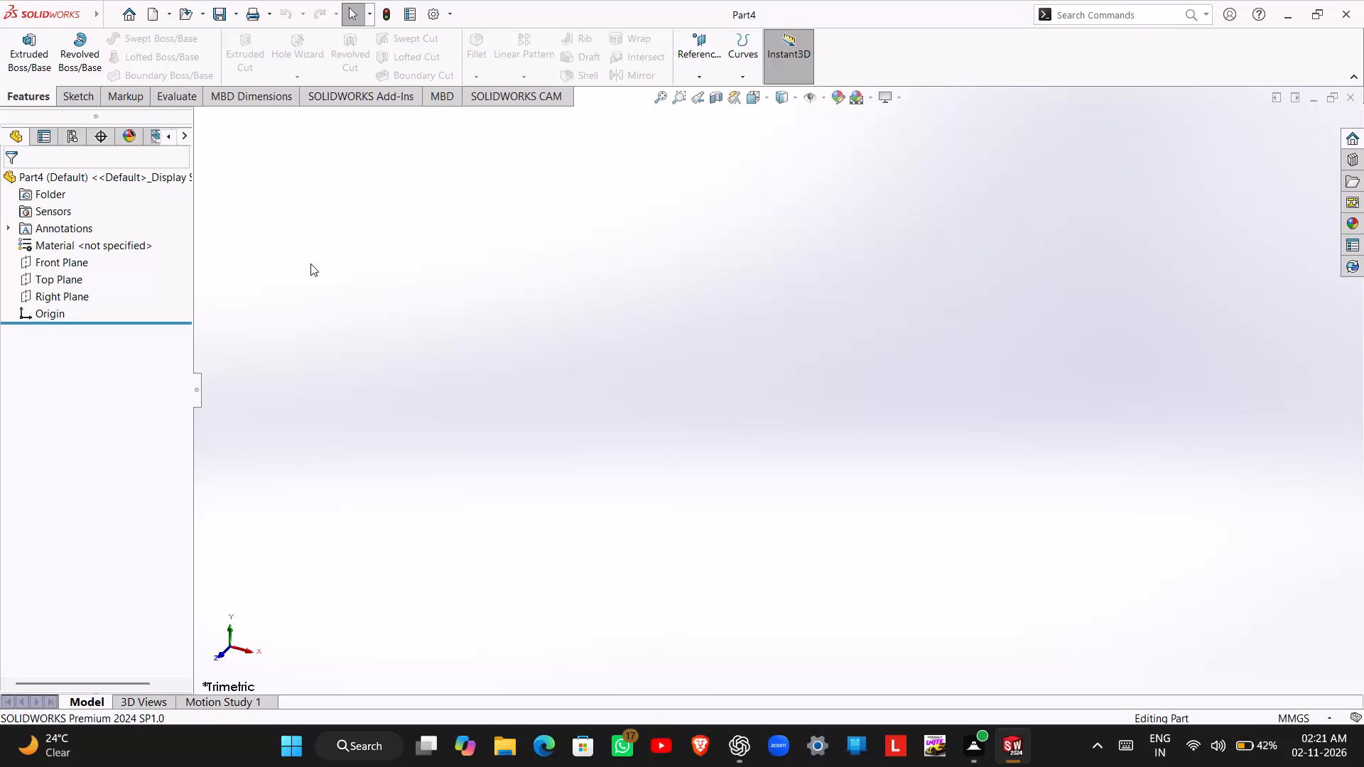
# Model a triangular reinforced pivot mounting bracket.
# Sketch a closed L-shaped line profile on the Front Plane from the origin, about 99 mm wide, with a lower-left foot about 21 mm wide and 10 mm deep.
pyautogui.click(92, 97)
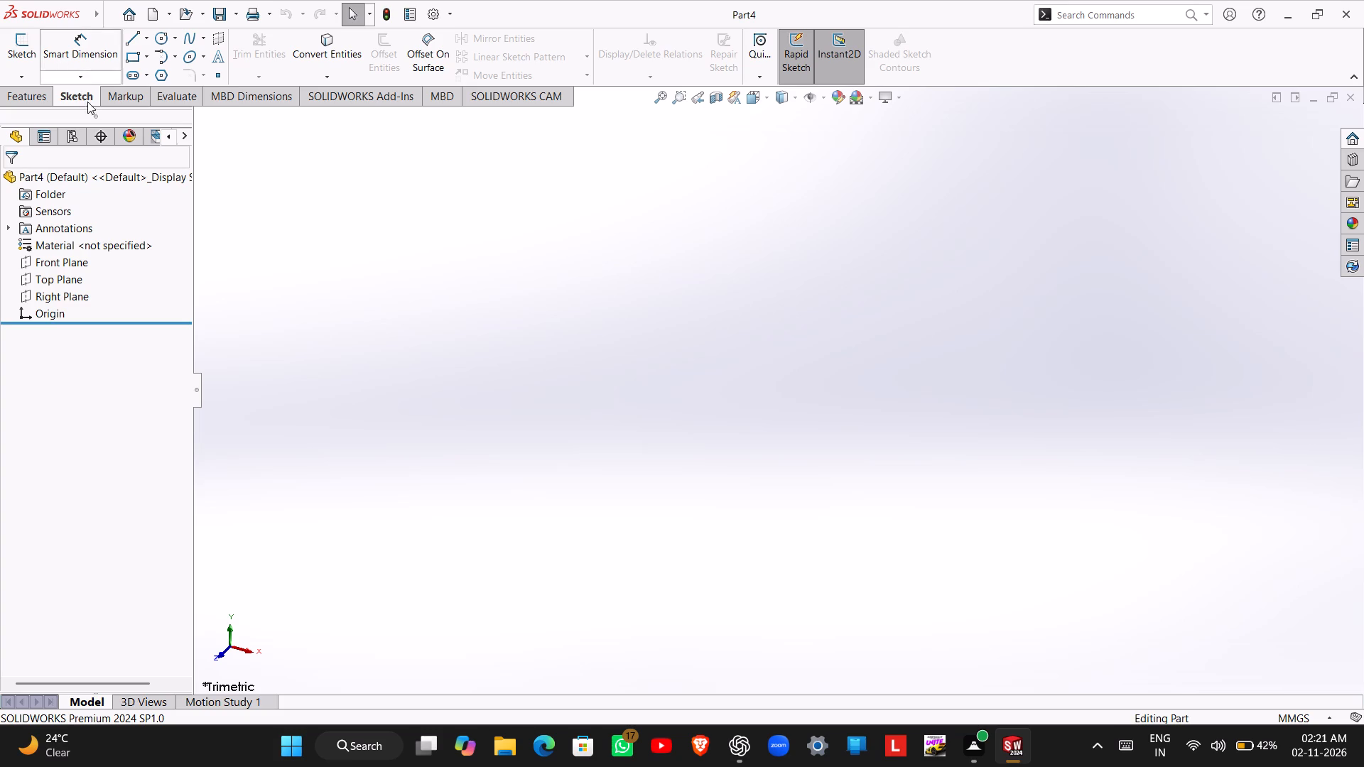
pyautogui.click(47, 261)
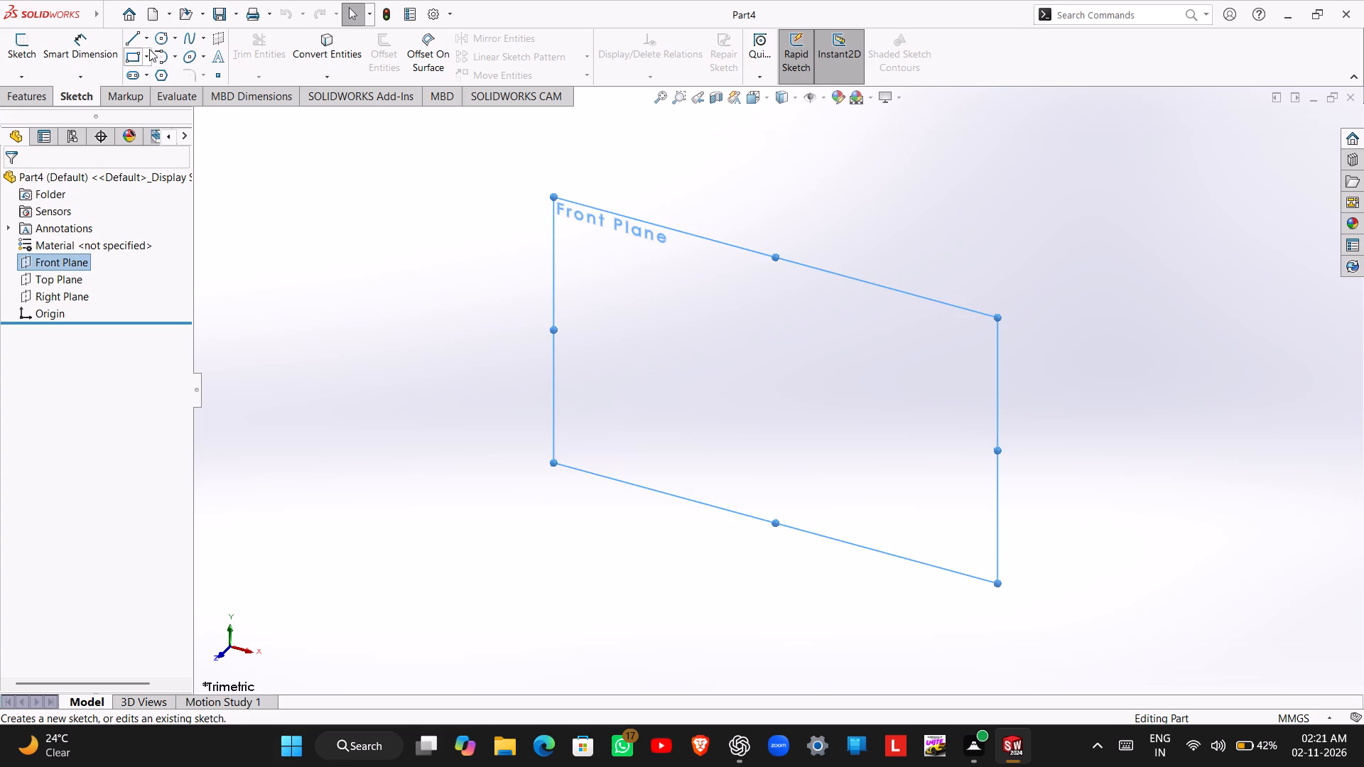
pyautogui.rightClick(55, 254)
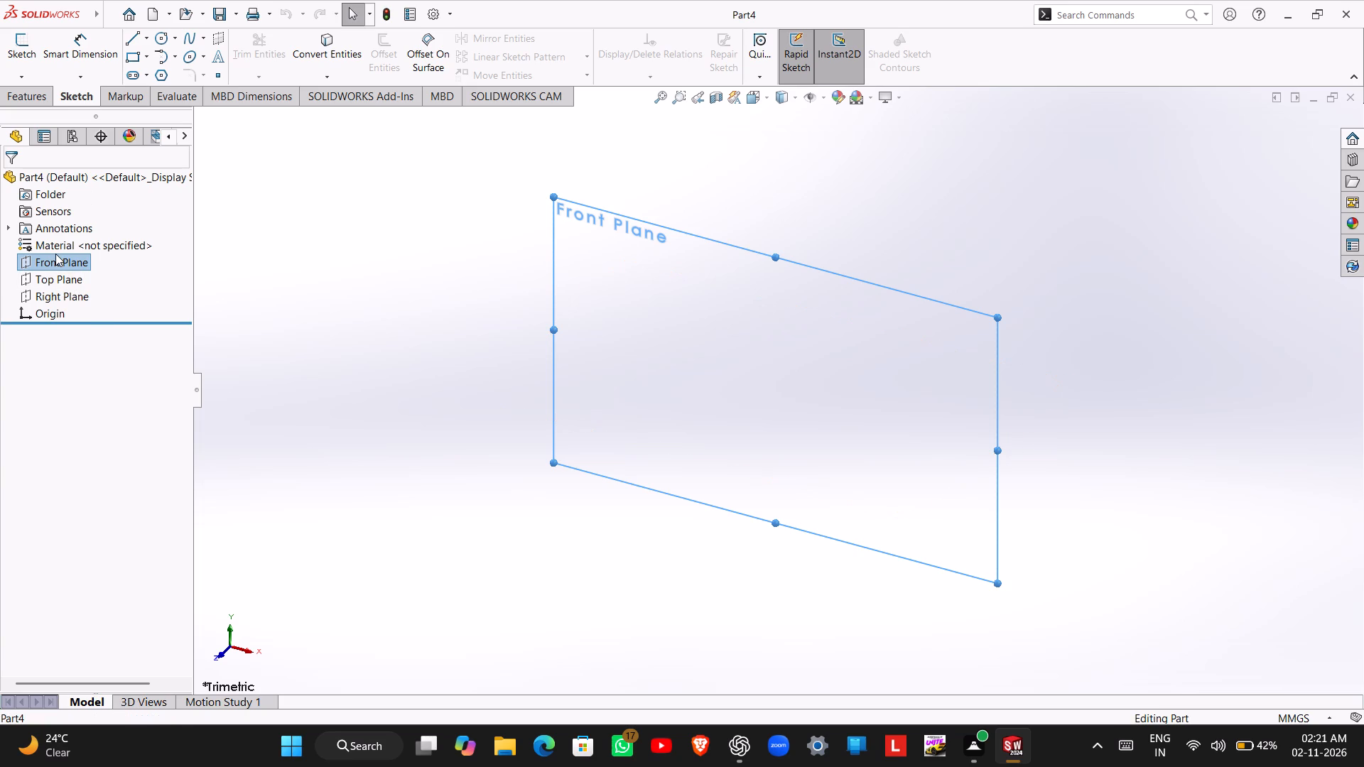
pyautogui.click(72, 240)
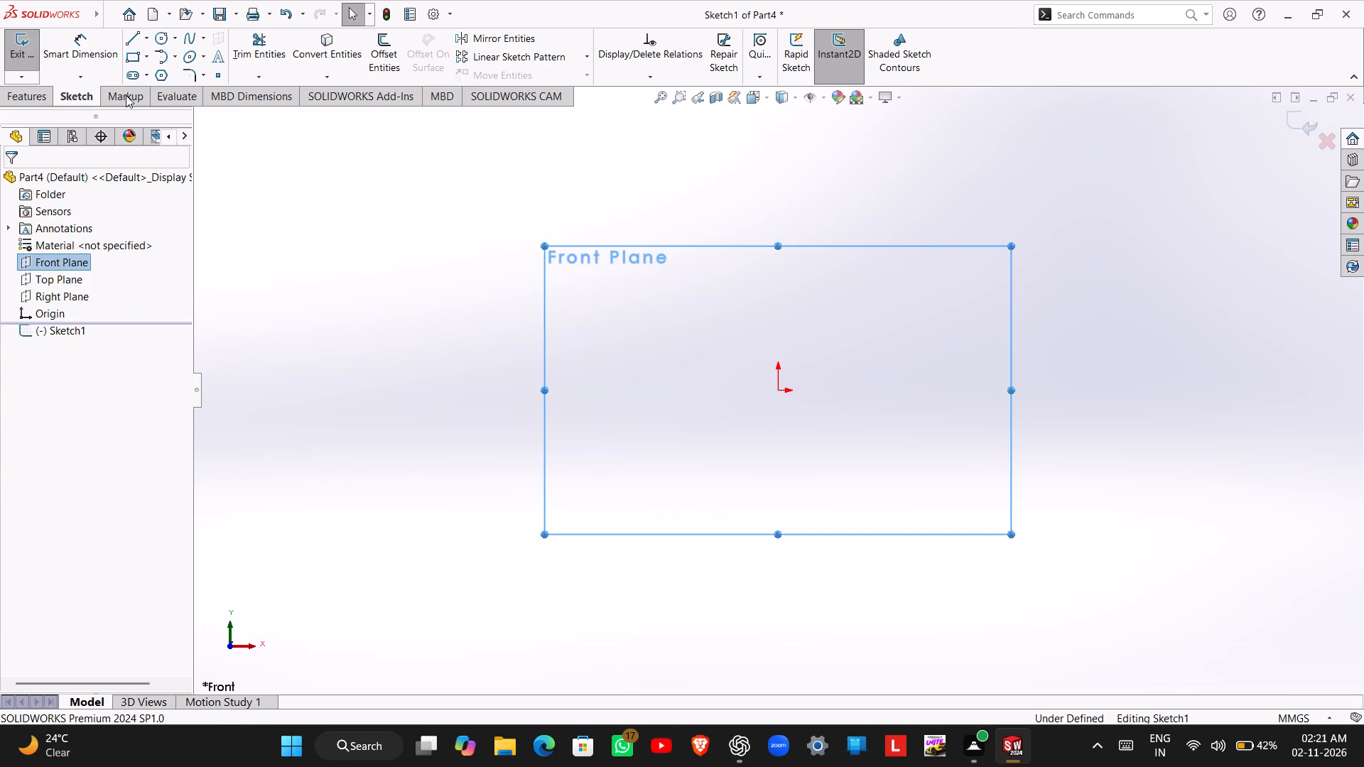
pyautogui.click(138, 35)
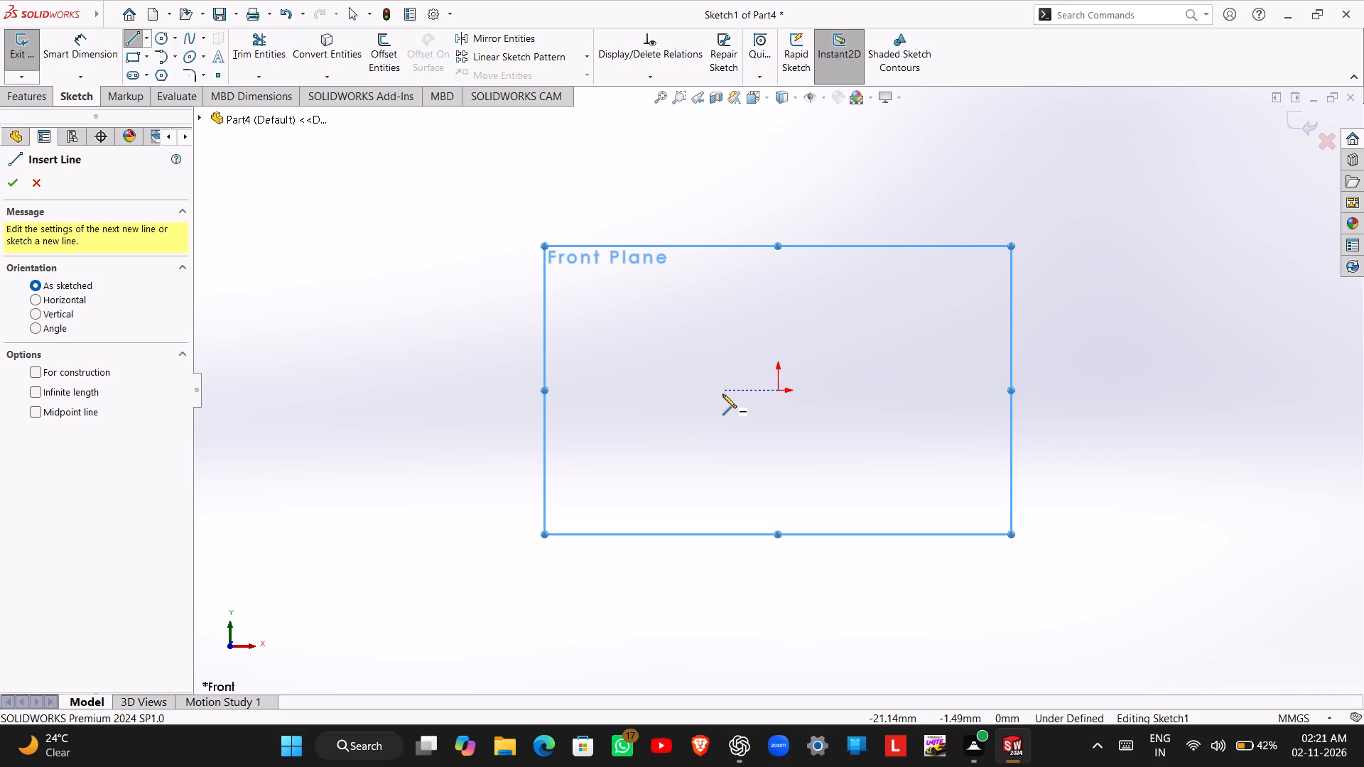
pyautogui.click(779, 392)
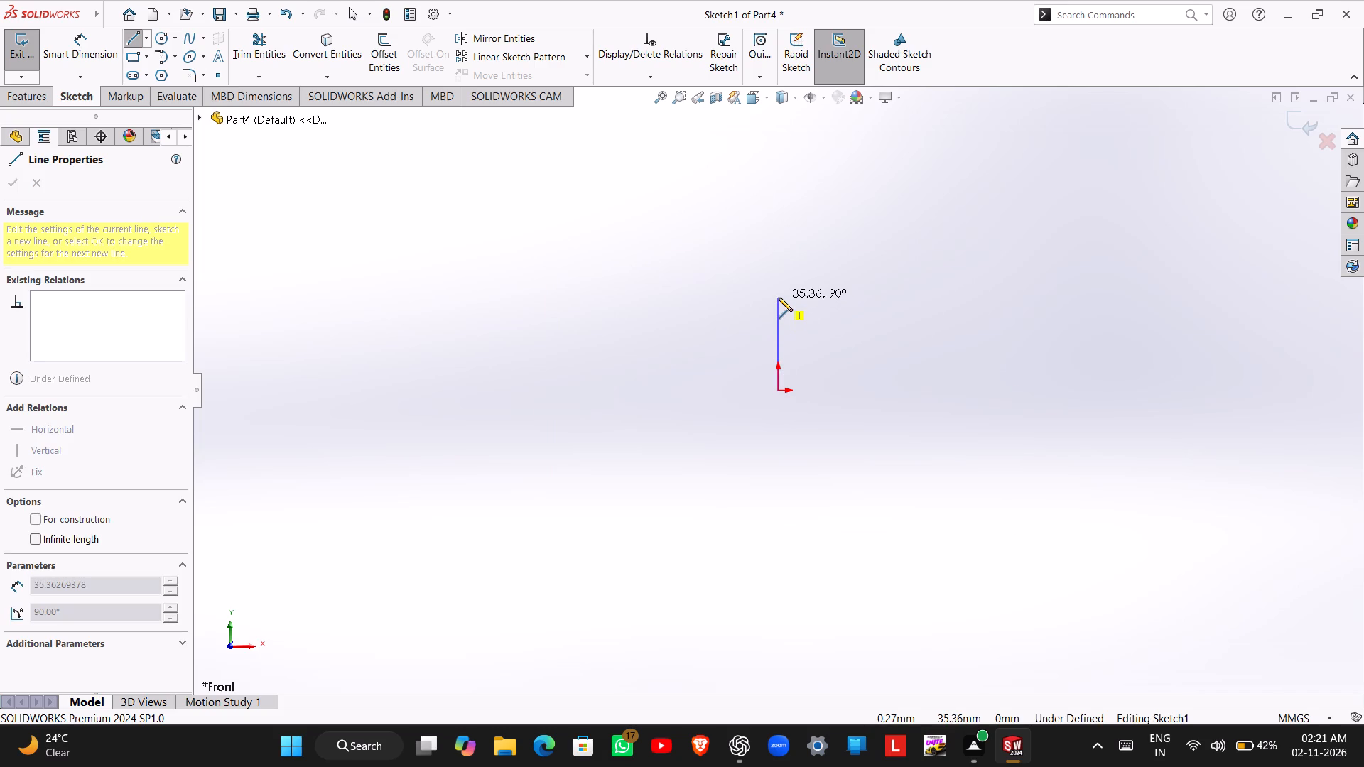
pyautogui.click(776, 309)
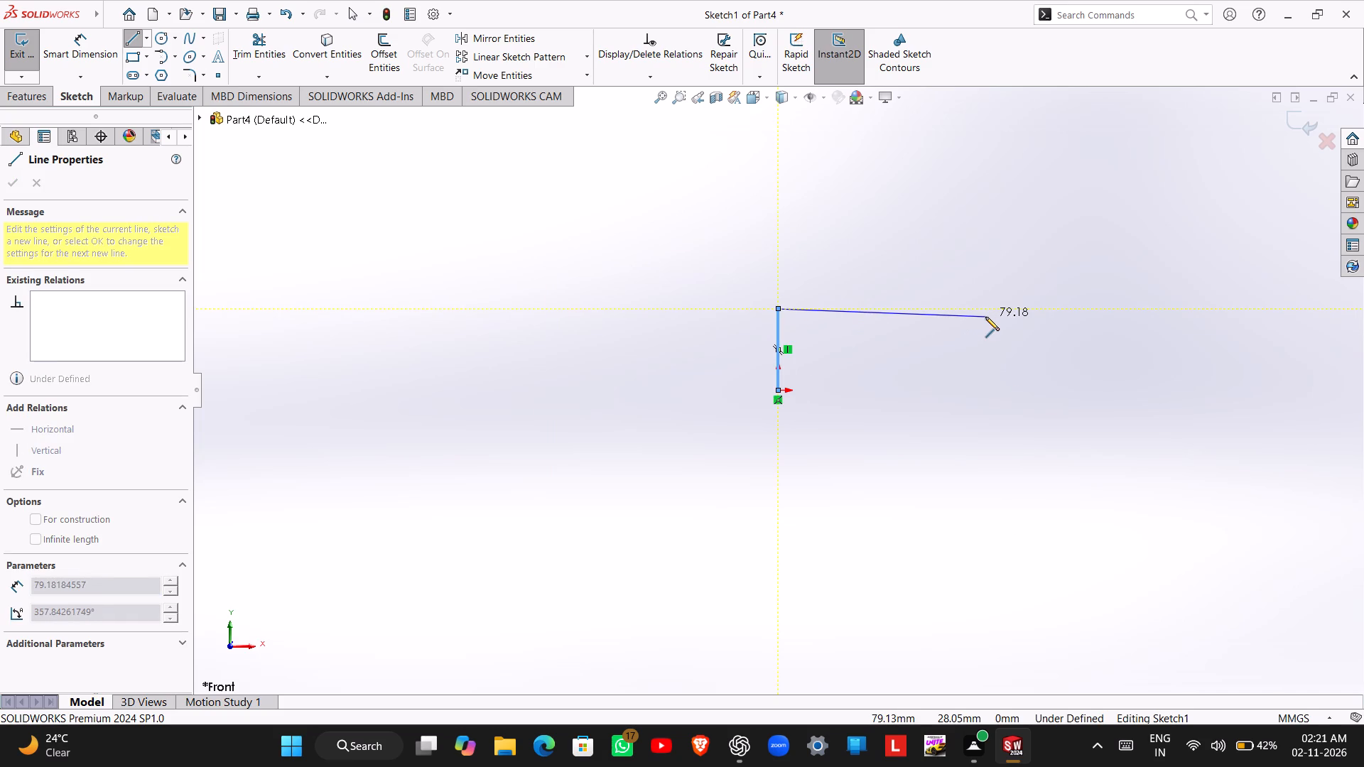
pyautogui.click(1037, 310)
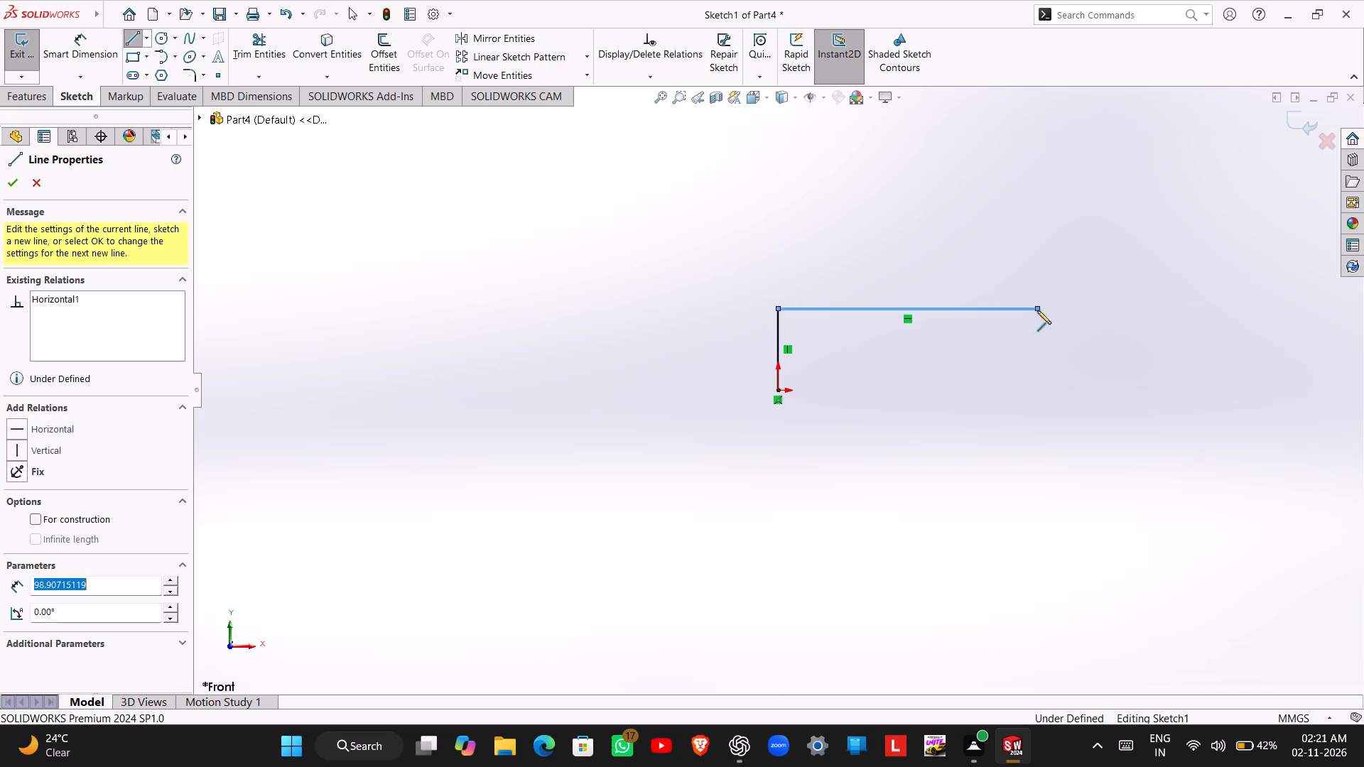
pyautogui.click(1034, 365)
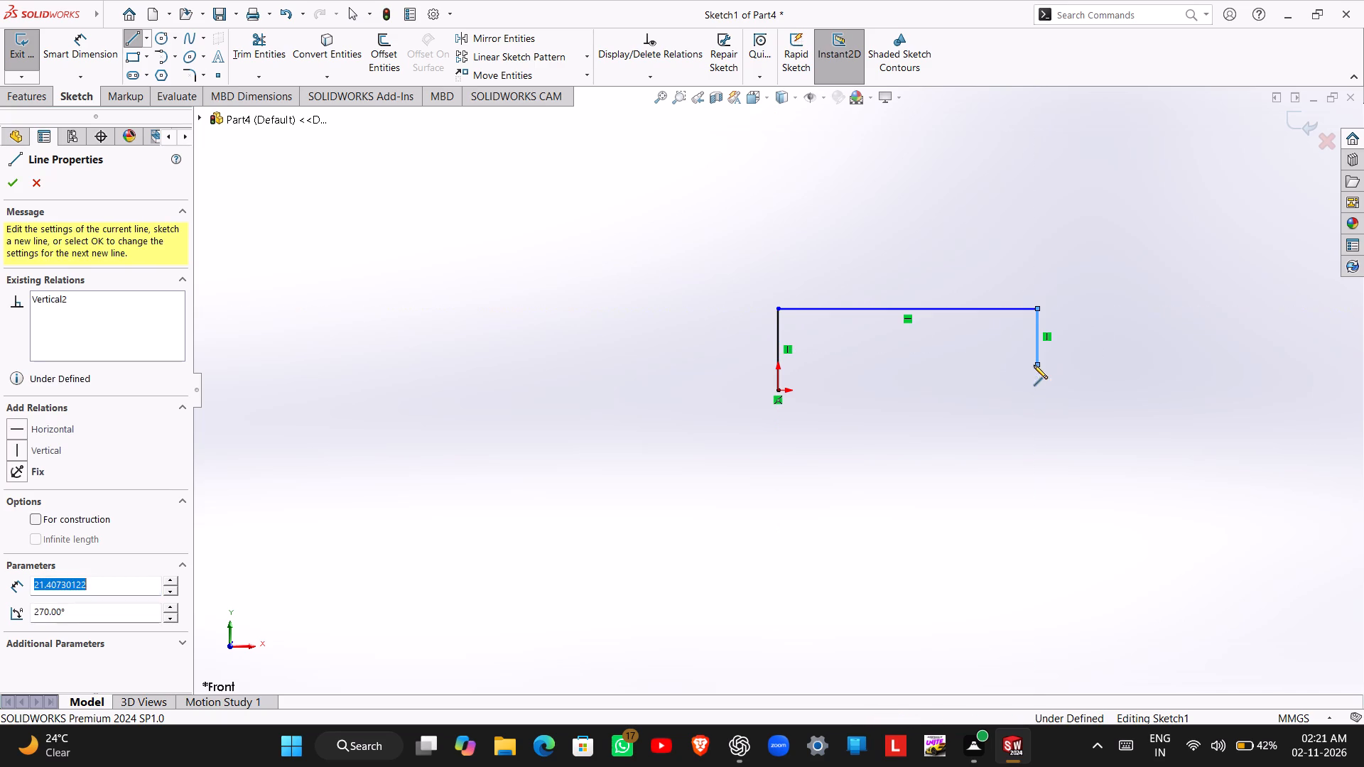
pyautogui.click(833, 362)
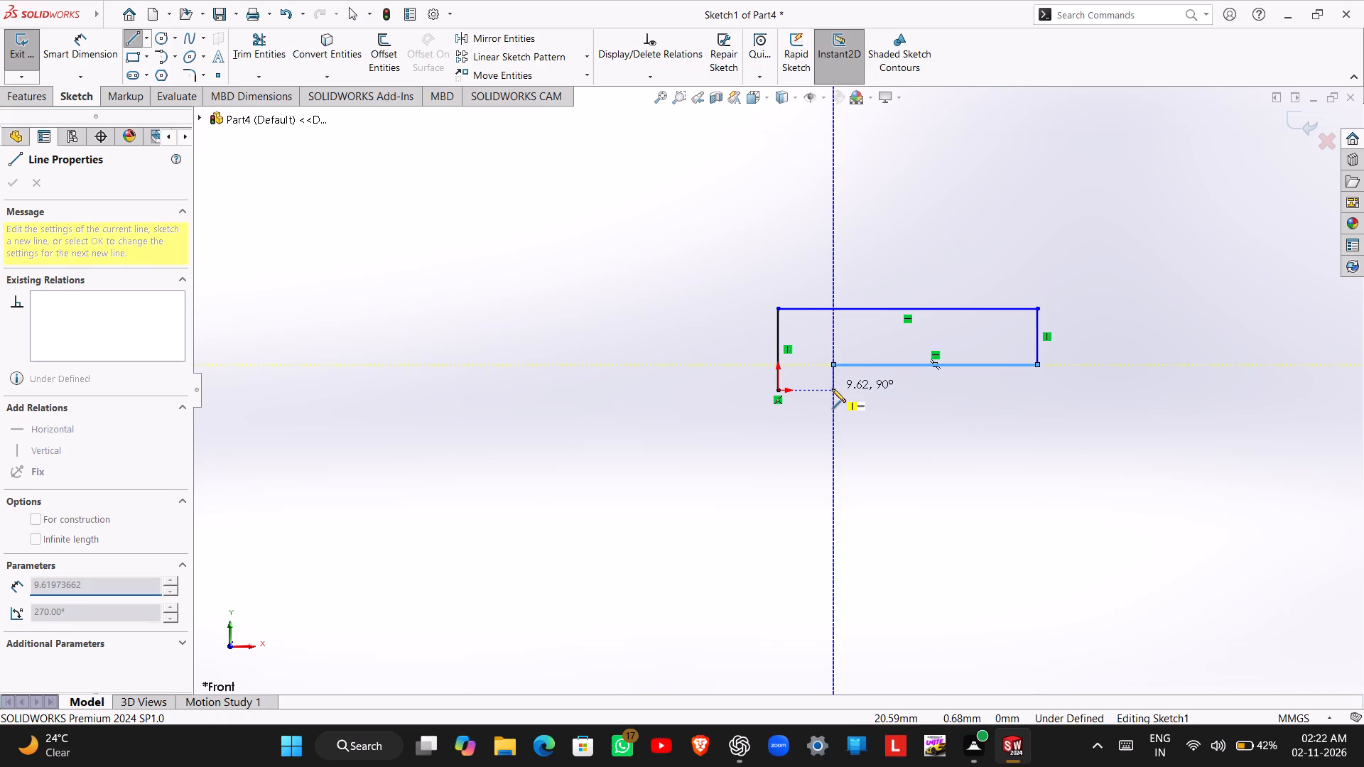
pyautogui.click(831, 390)
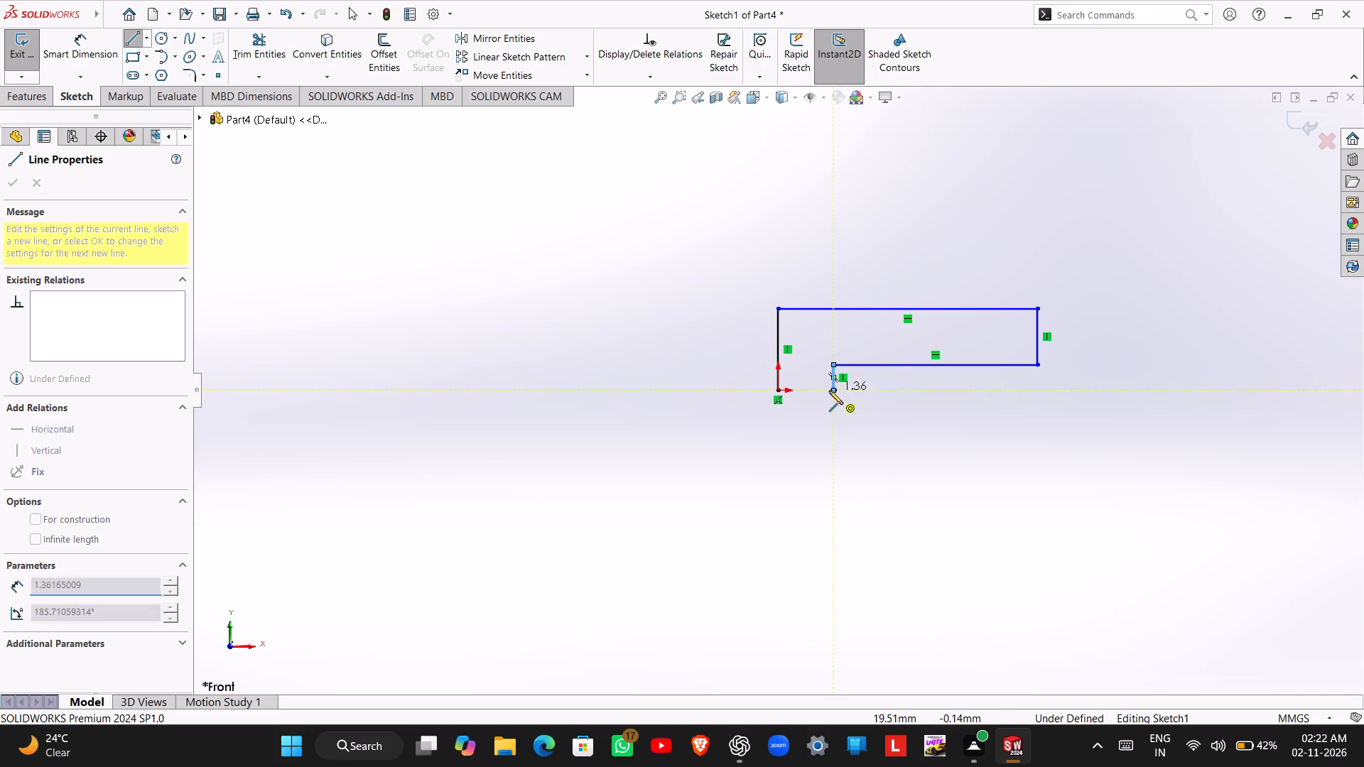
pyautogui.click(774, 391)
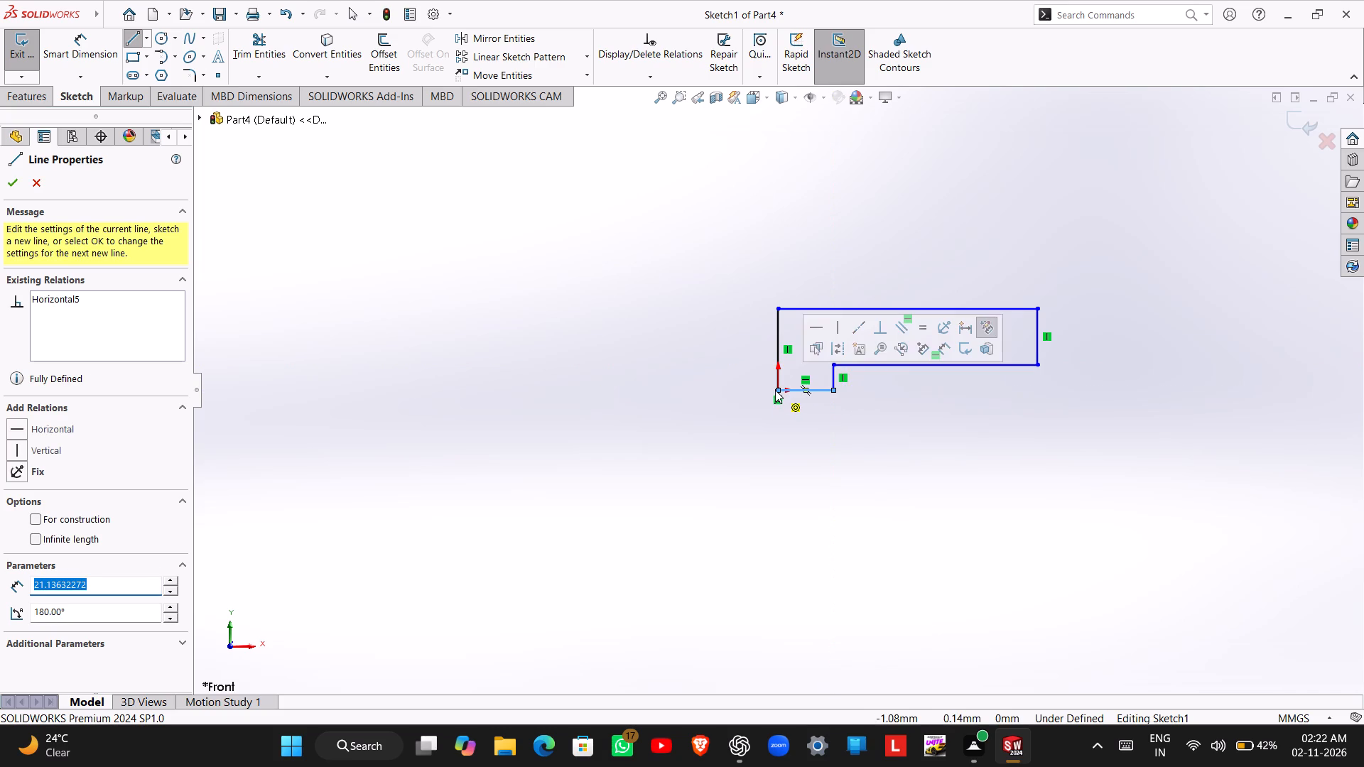
pyautogui.press('Escape')
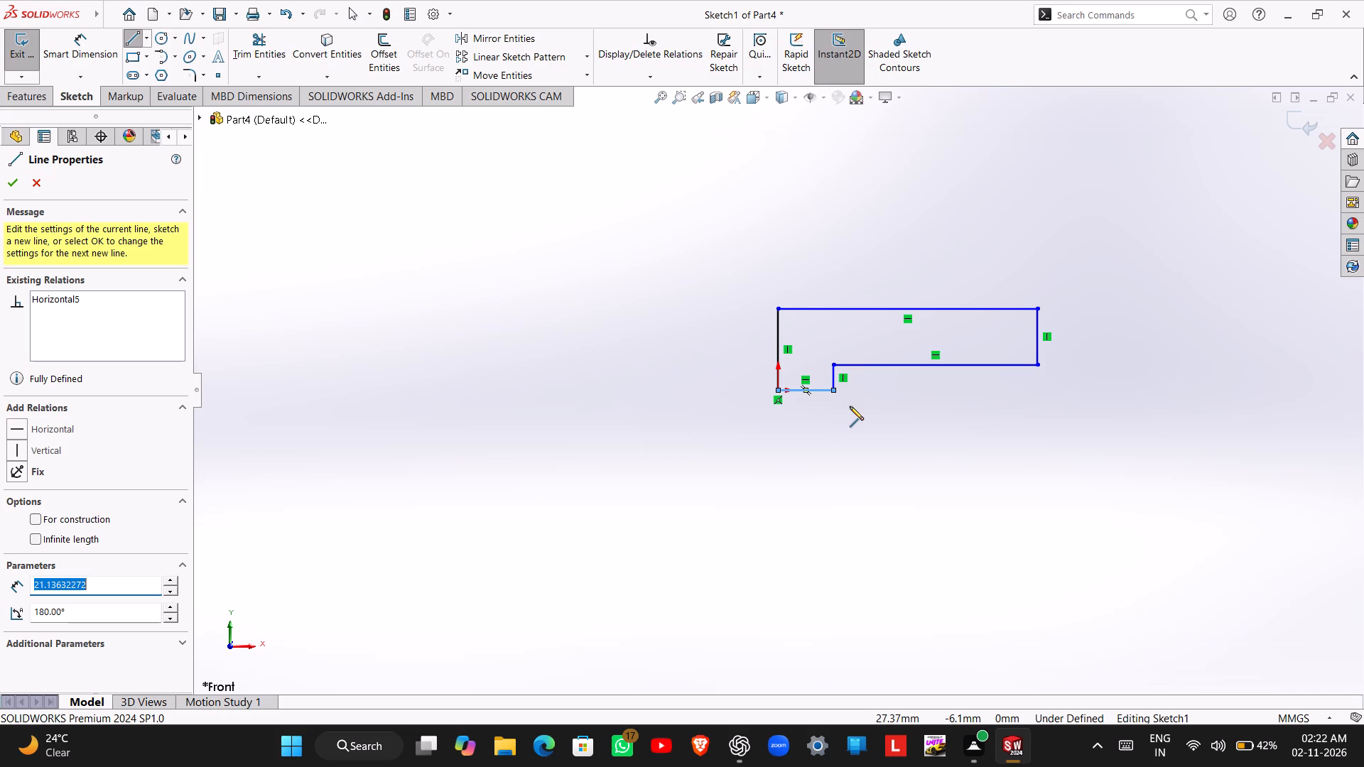
# Dimension the profile's top edge and set its length to 48 mm.
pyautogui.moveTo(885, 459); pyautogui.dragTo(897, 428, button='right')
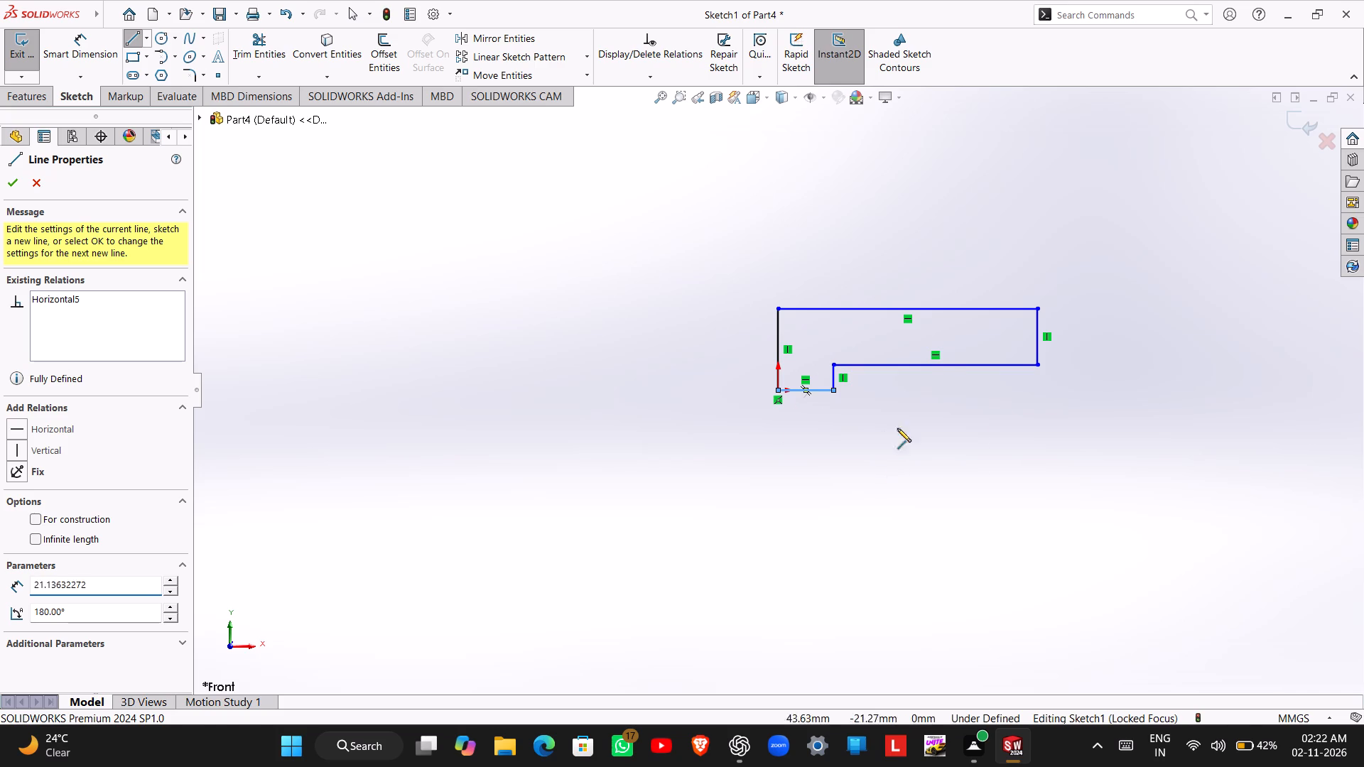
pyautogui.moveTo(897, 428); pyautogui.dragTo(914, 371, button='right')
pyautogui.click(898, 306)
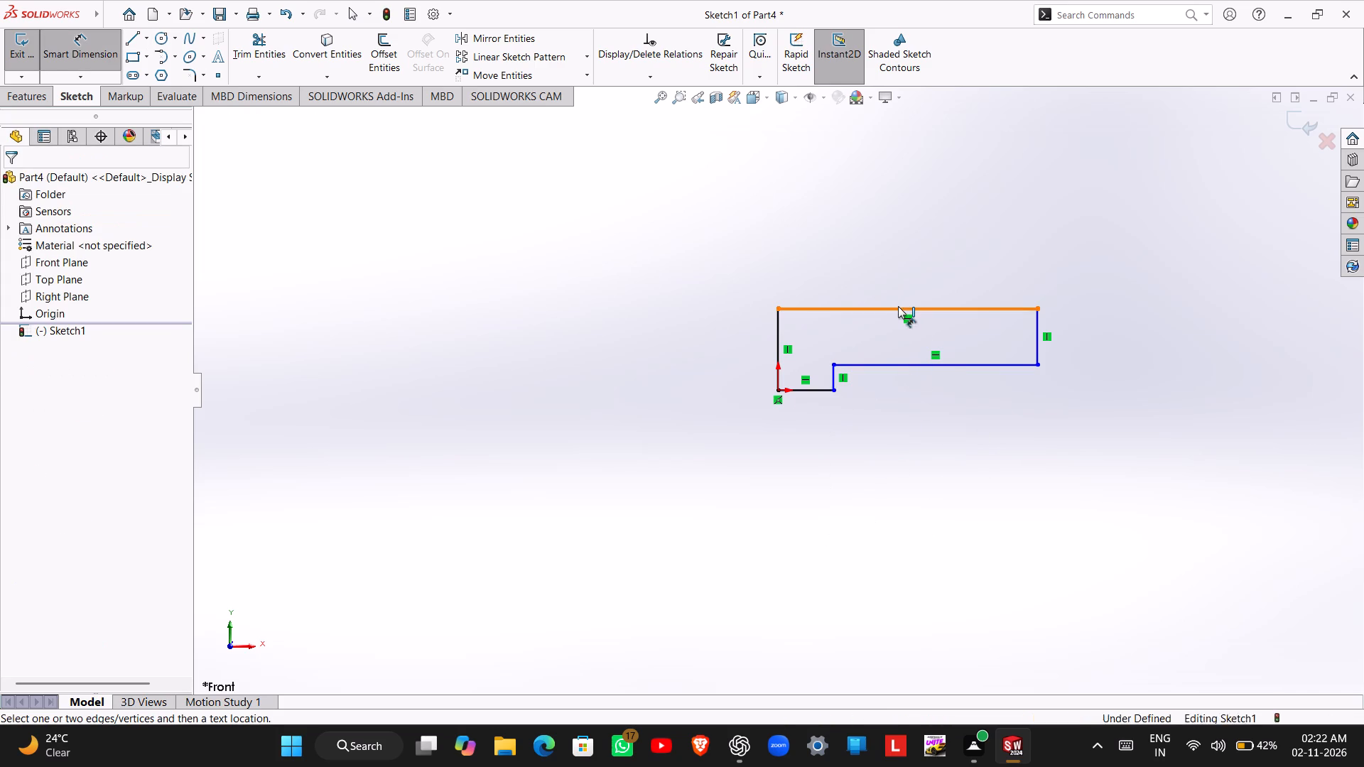
pyautogui.click(898, 255)
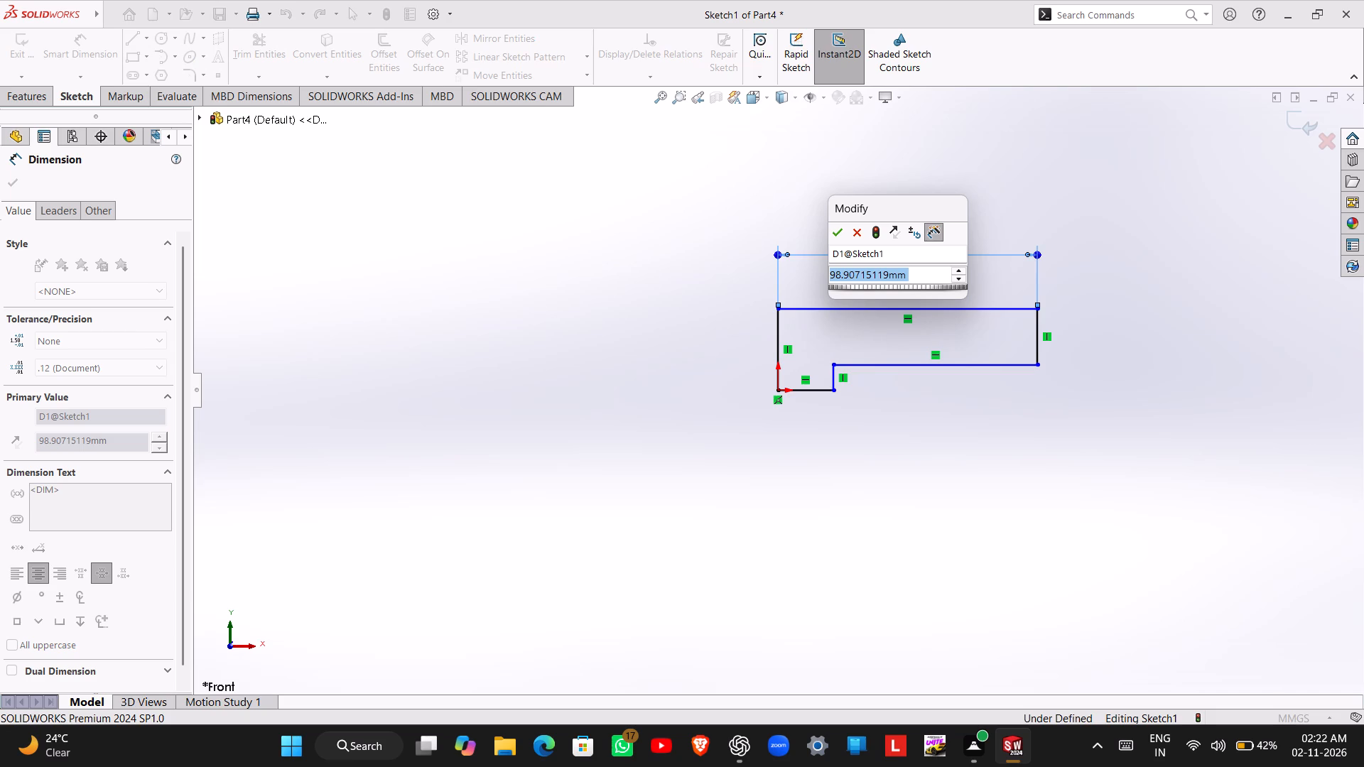
pyautogui.write('48')
pyautogui.press('Return')
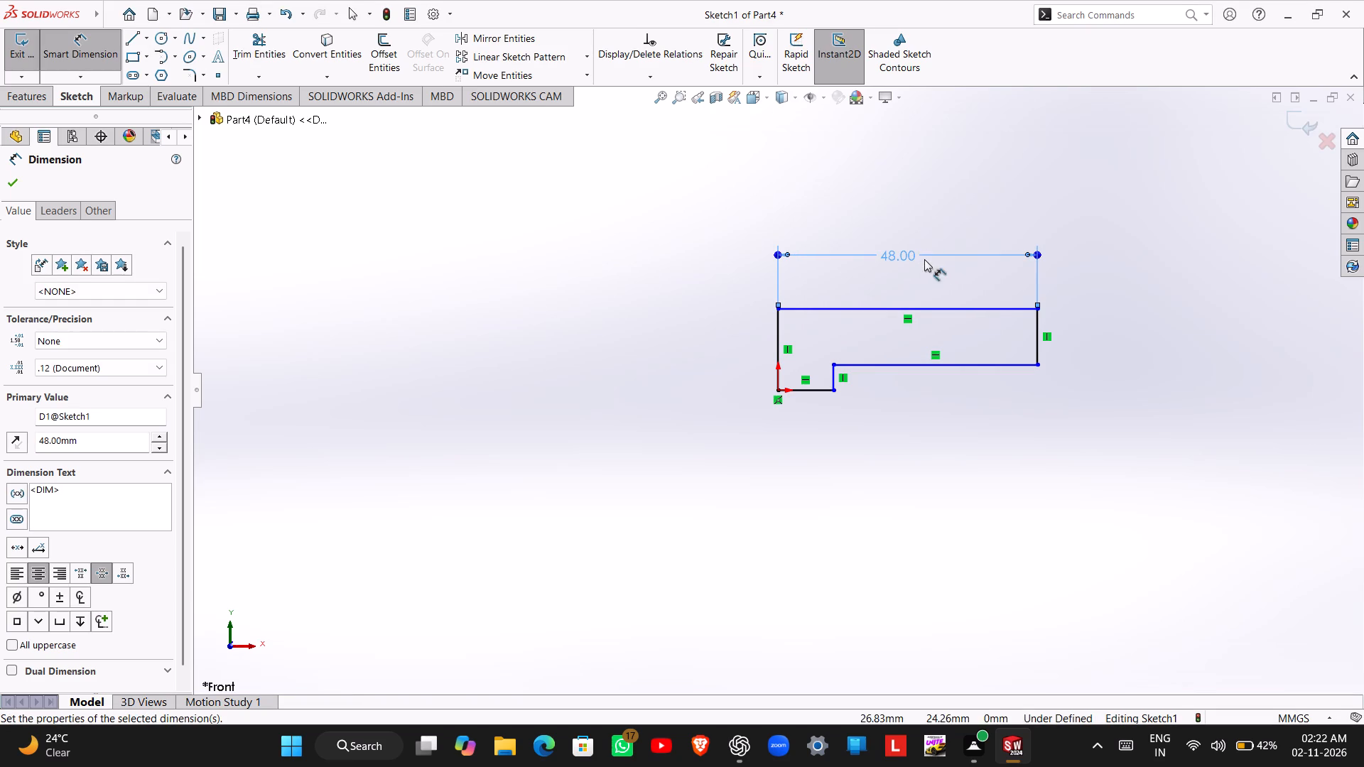
# Dimension the short vertical edge of the foot and set its height to 4 mm.
pyautogui.scroll(2, 1013, 293)
pyautogui.scroll(-4, 1013, 293)
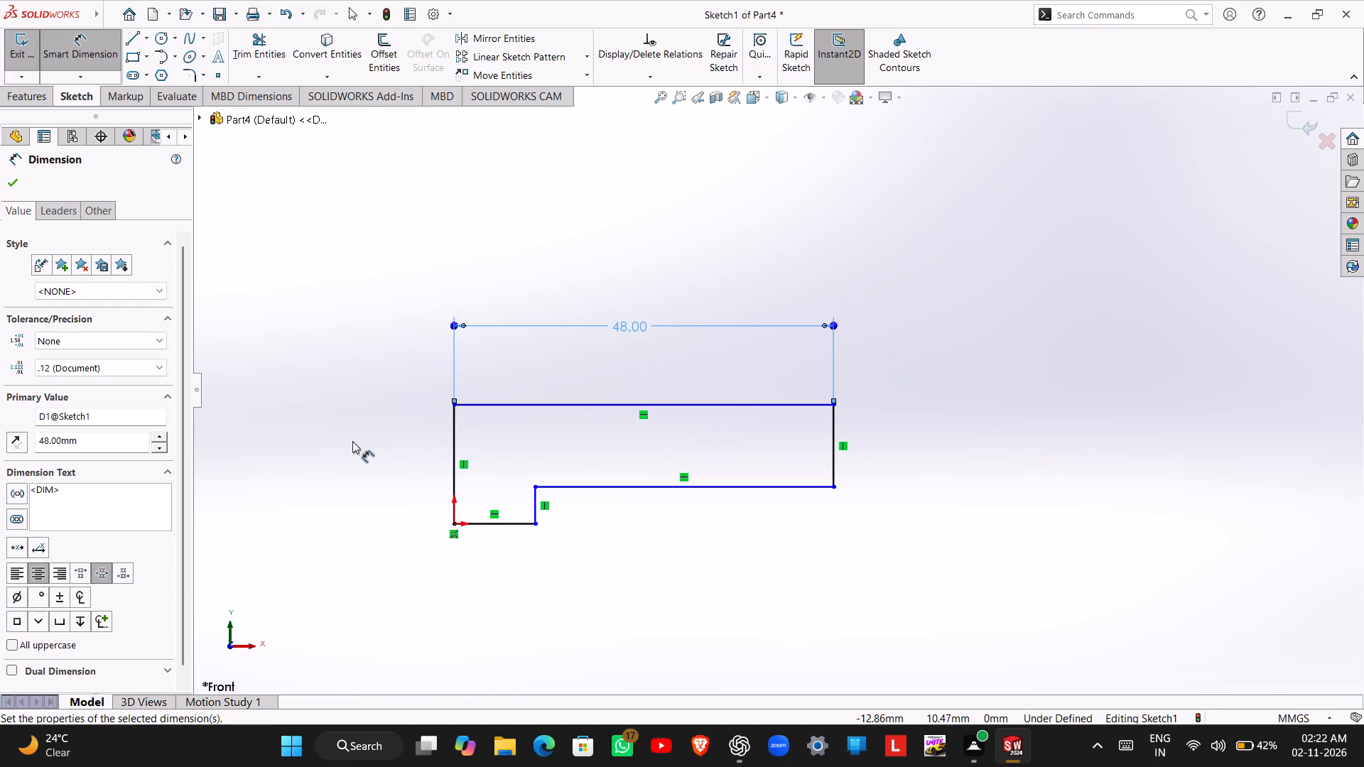
pyautogui.scroll(-1, 352, 441)
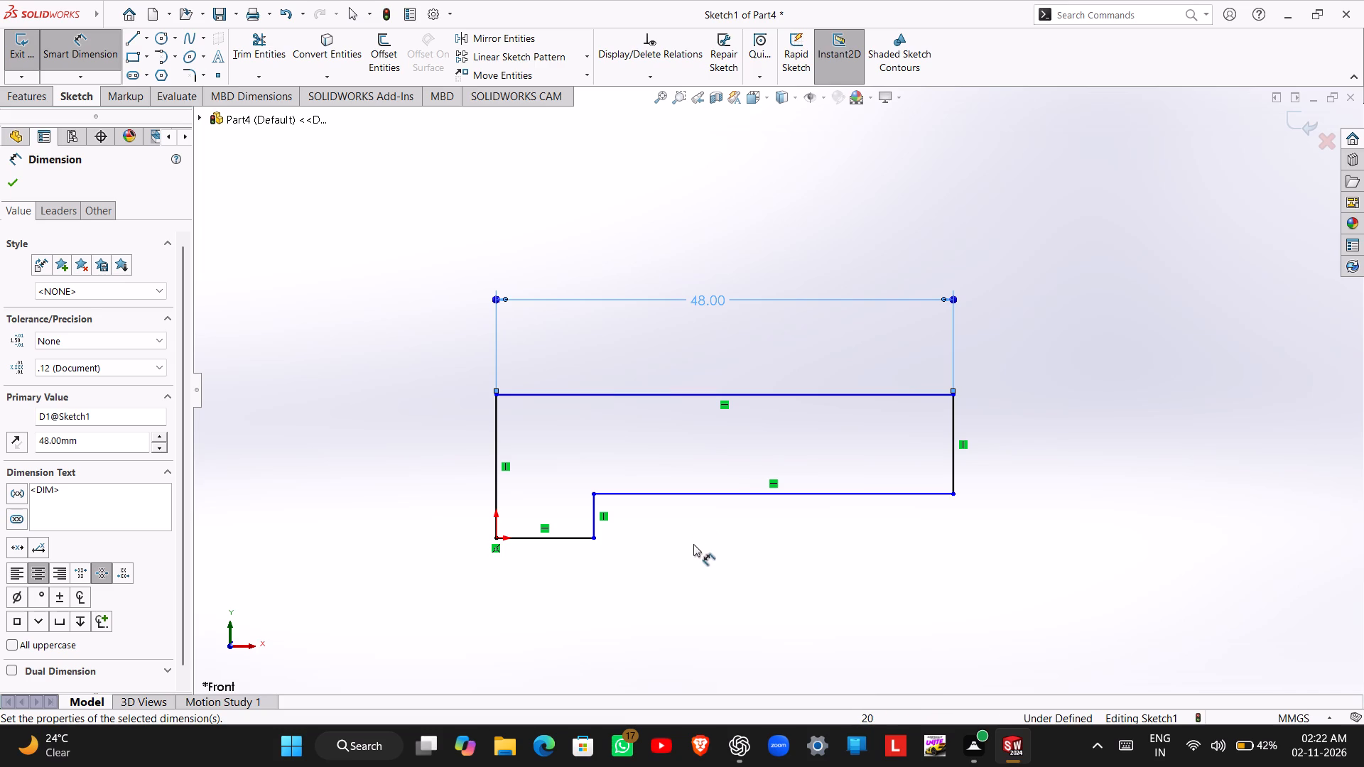
pyautogui.click(596, 531)
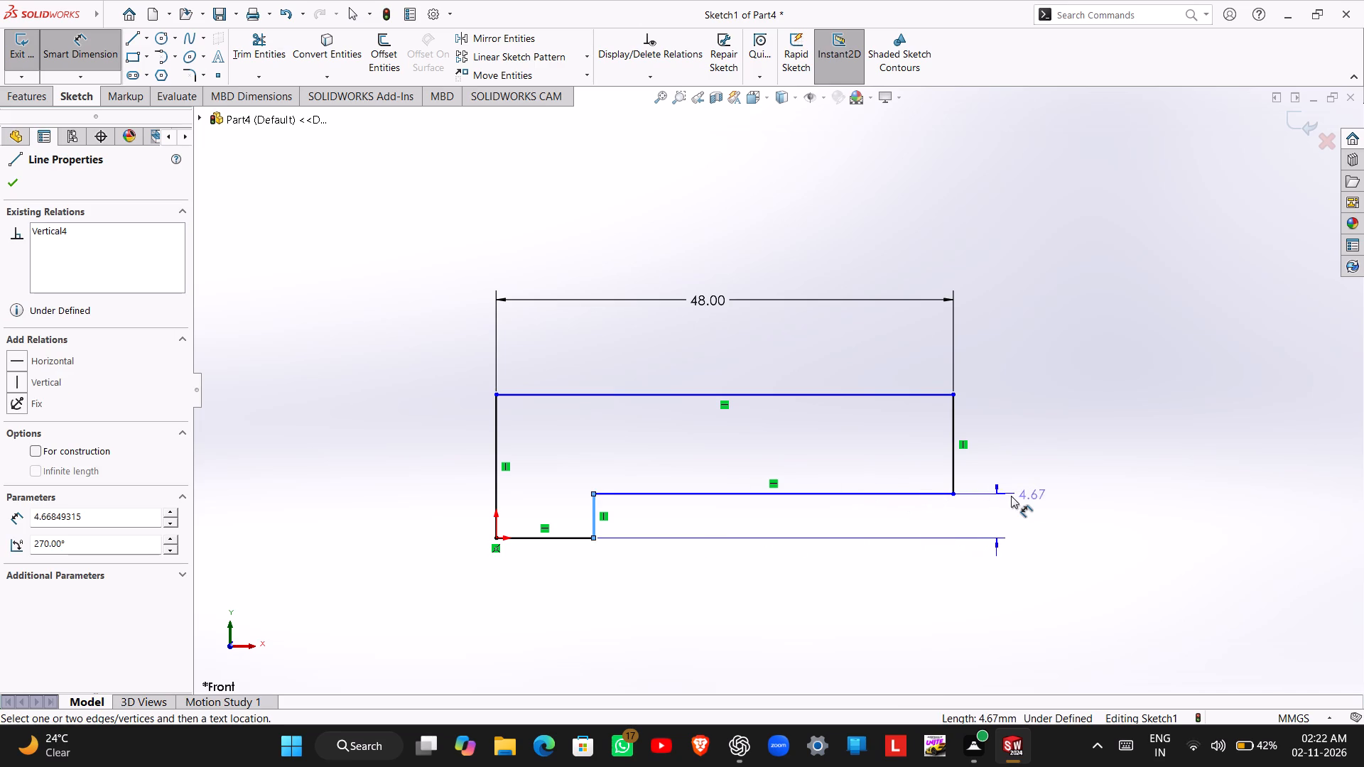
pyautogui.click(1014, 496)
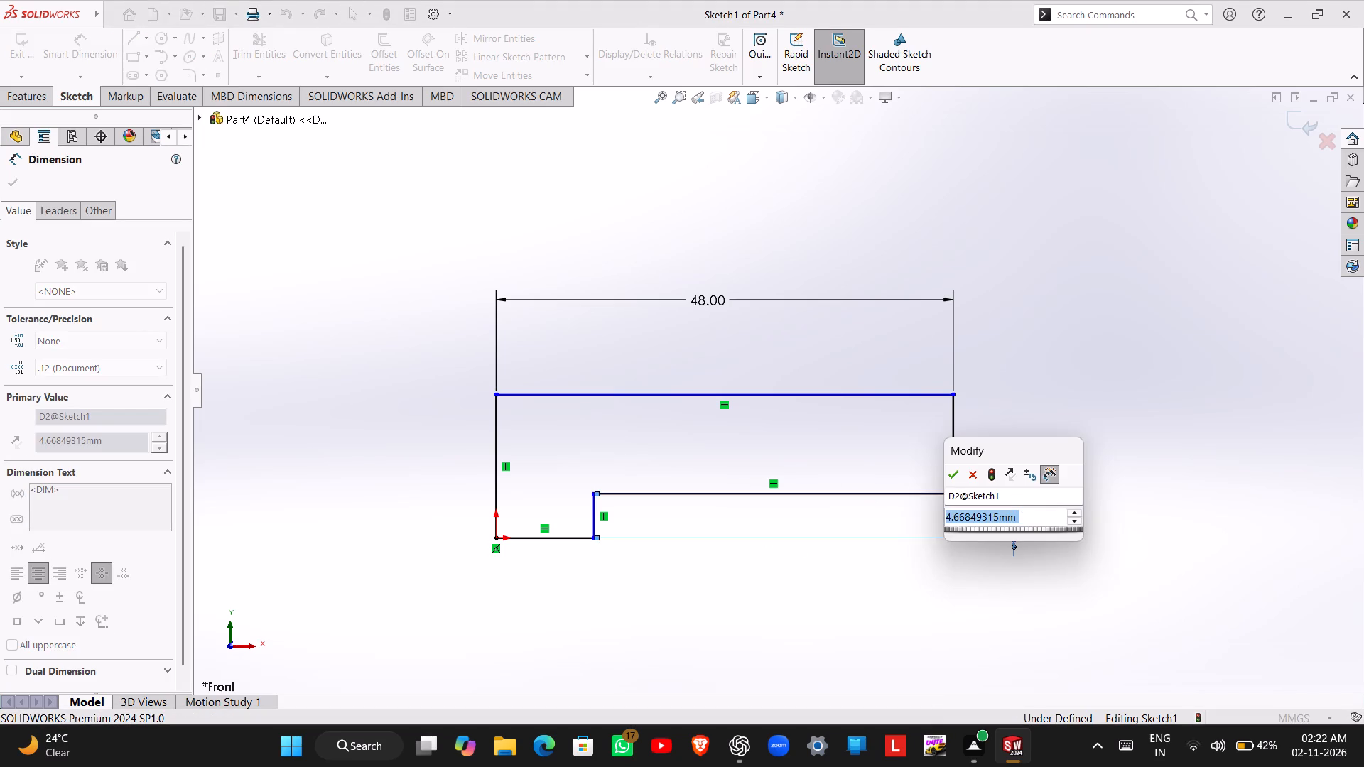
pyautogui.press('4')
pyautogui.press('Return')
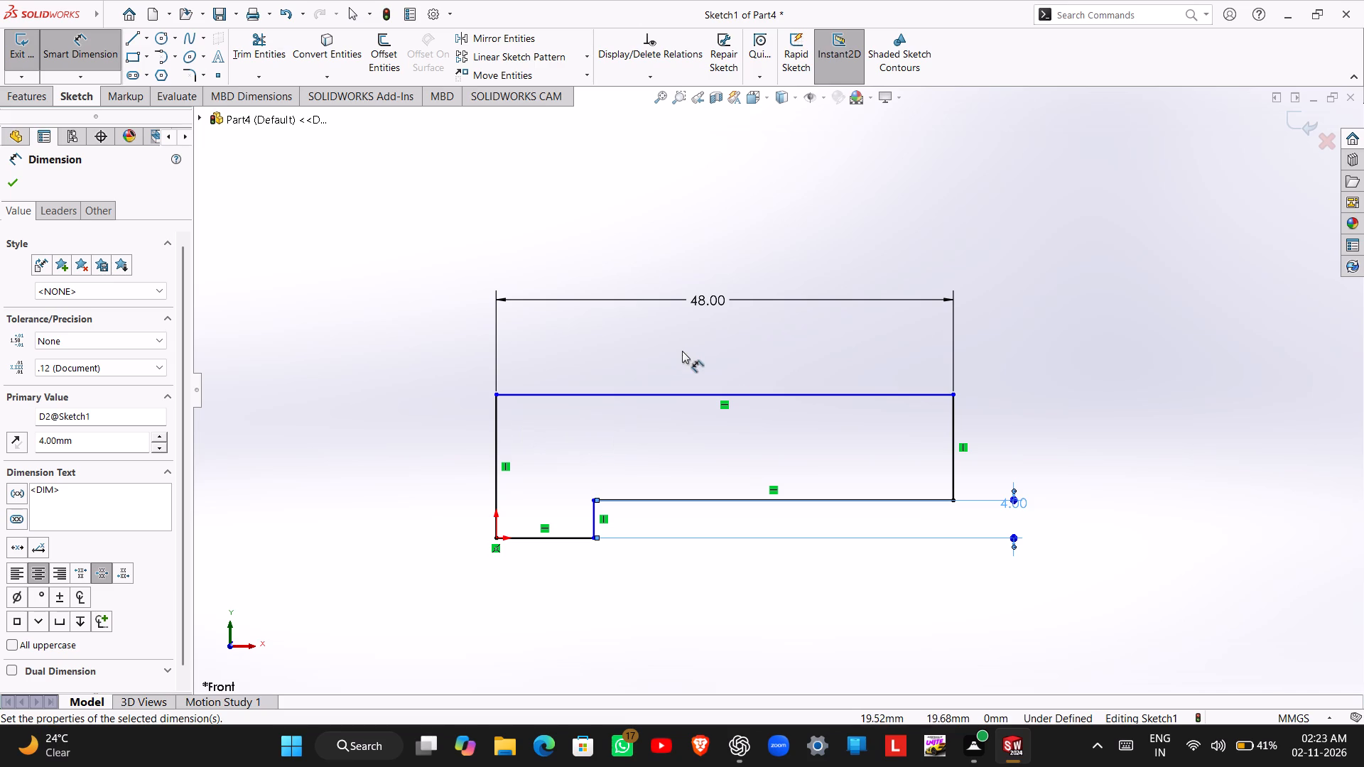
# Dimension the profile's right vertical edge and set its height to 12 mm.
pyautogui.click(953, 420)
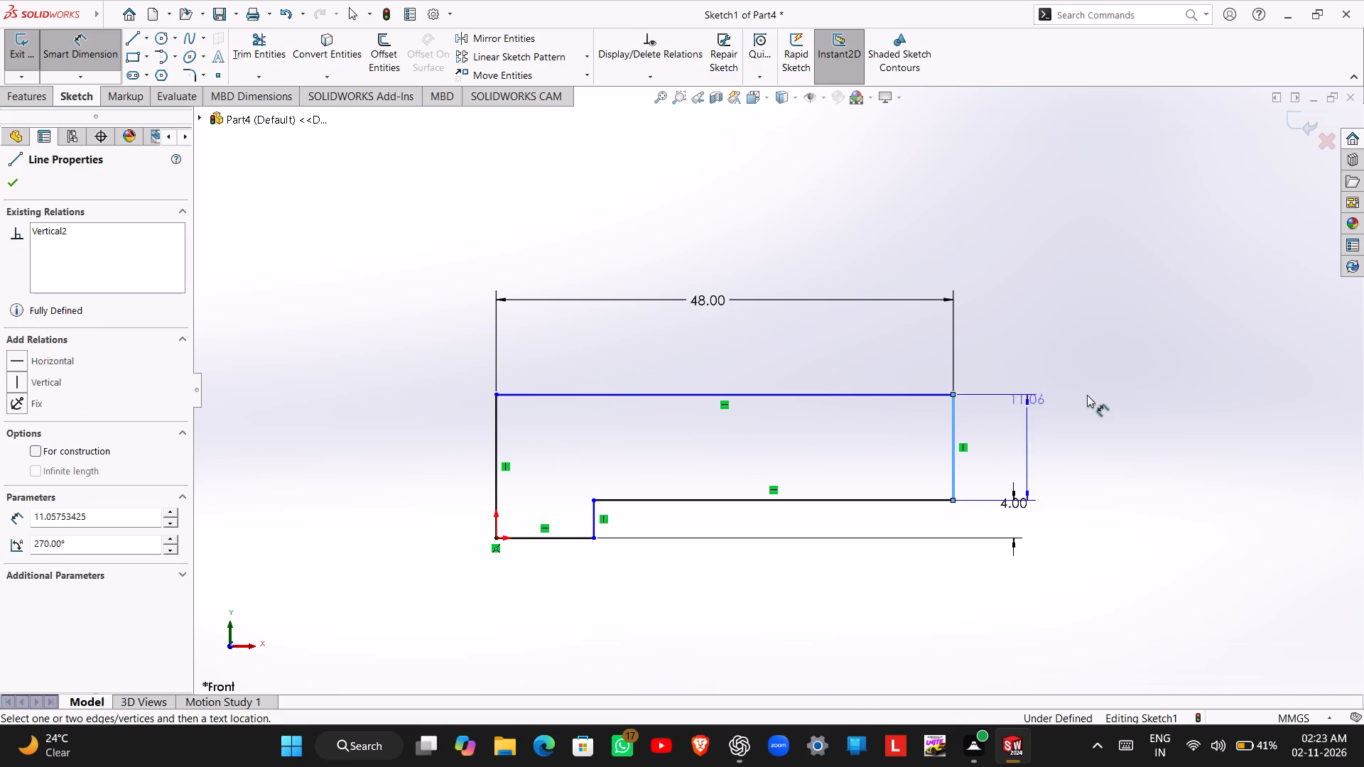
pyautogui.click(1103, 394)
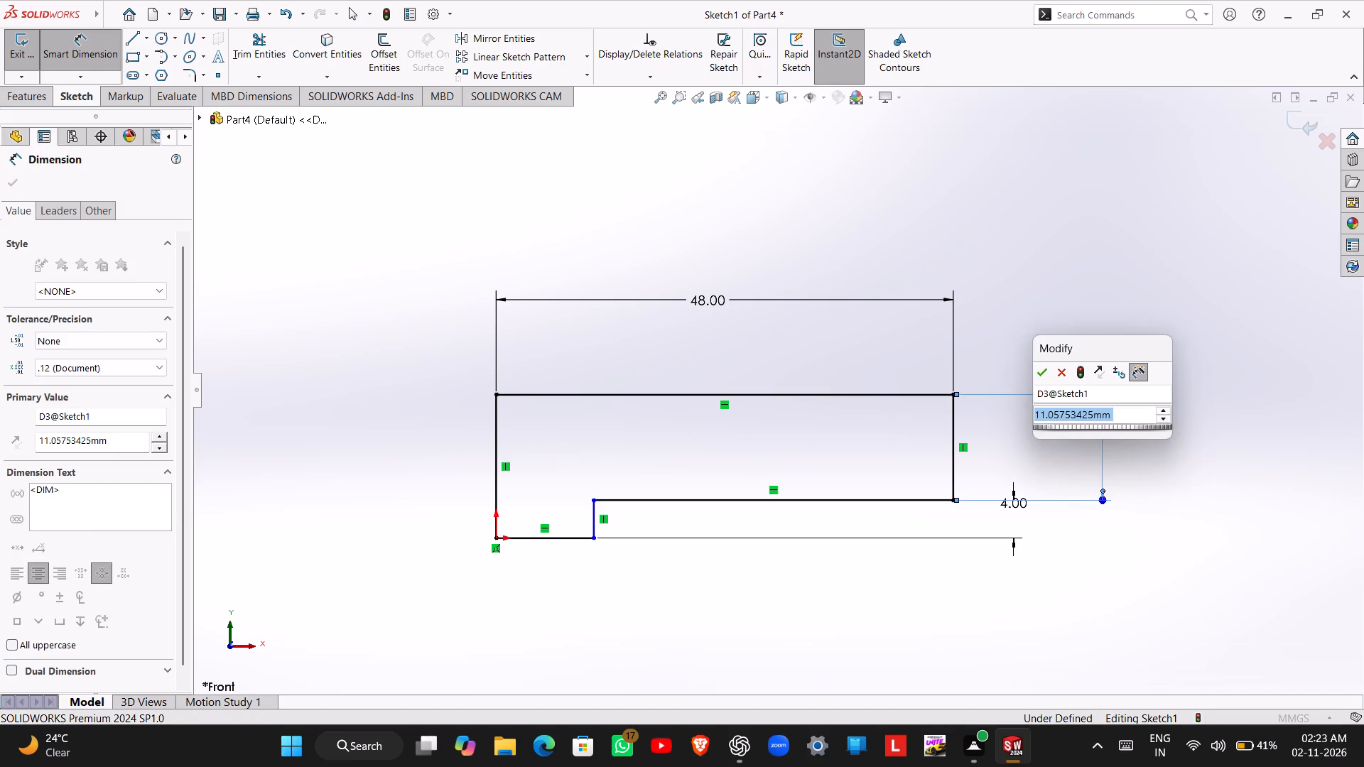
pyautogui.write('12')
pyautogui.press('Return')
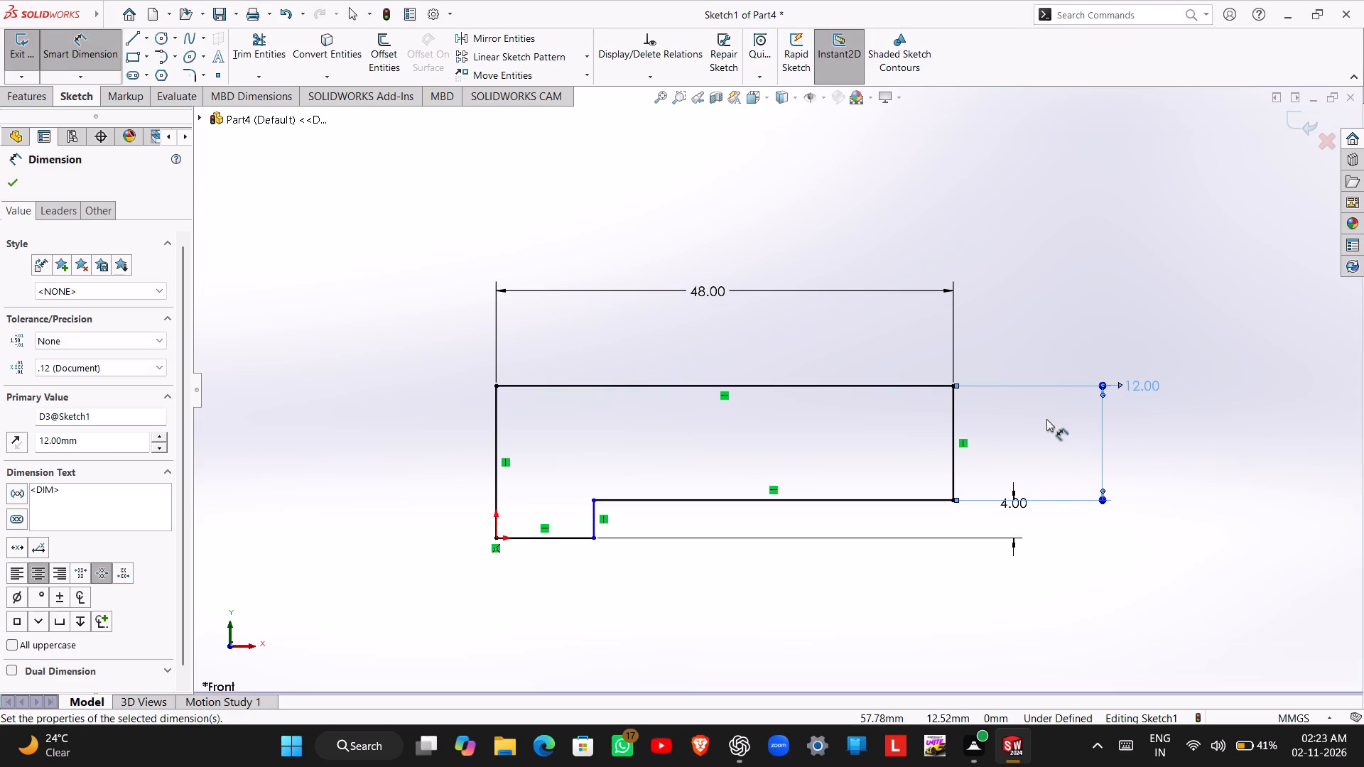
# Dimension the bottom edge of the foot, set its width to 8 mm, and exit the sketch.
pyautogui.click(494, 438)
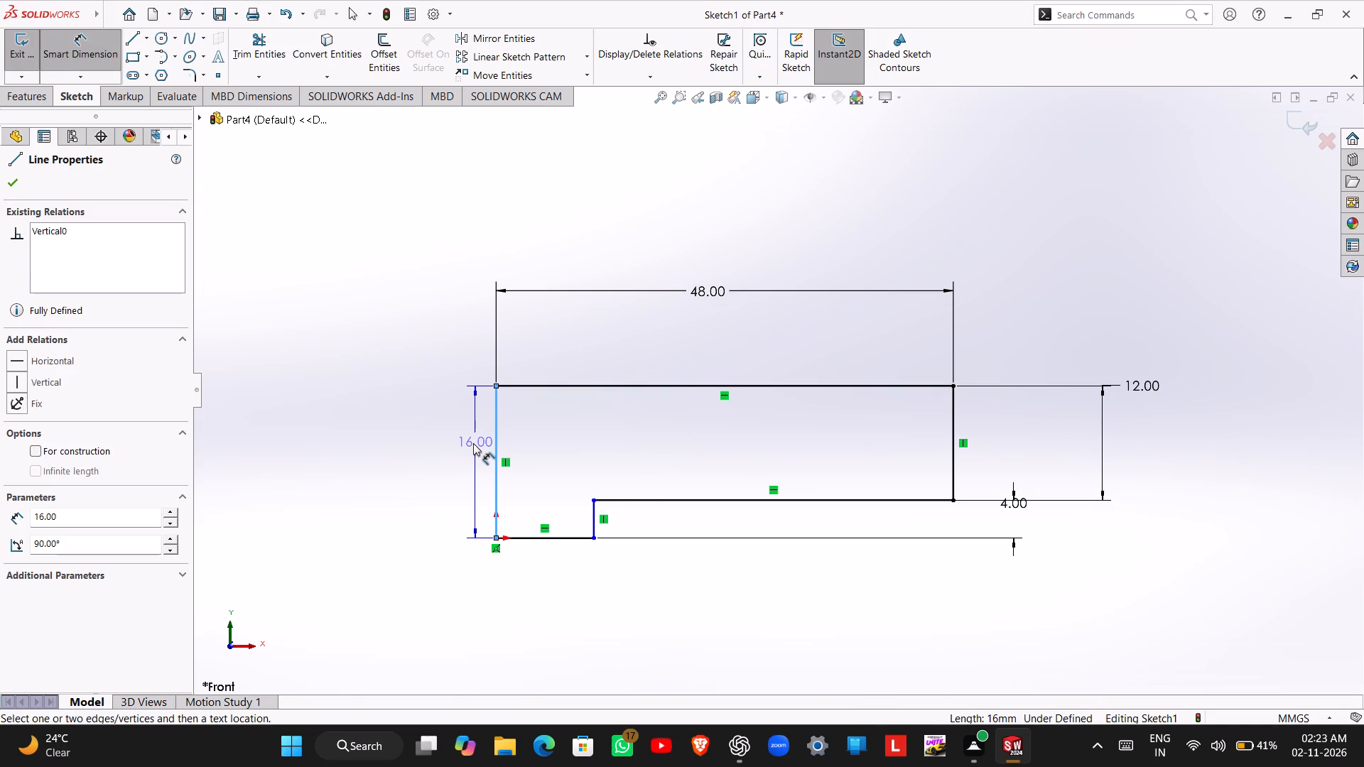
pyautogui.press('Escape')
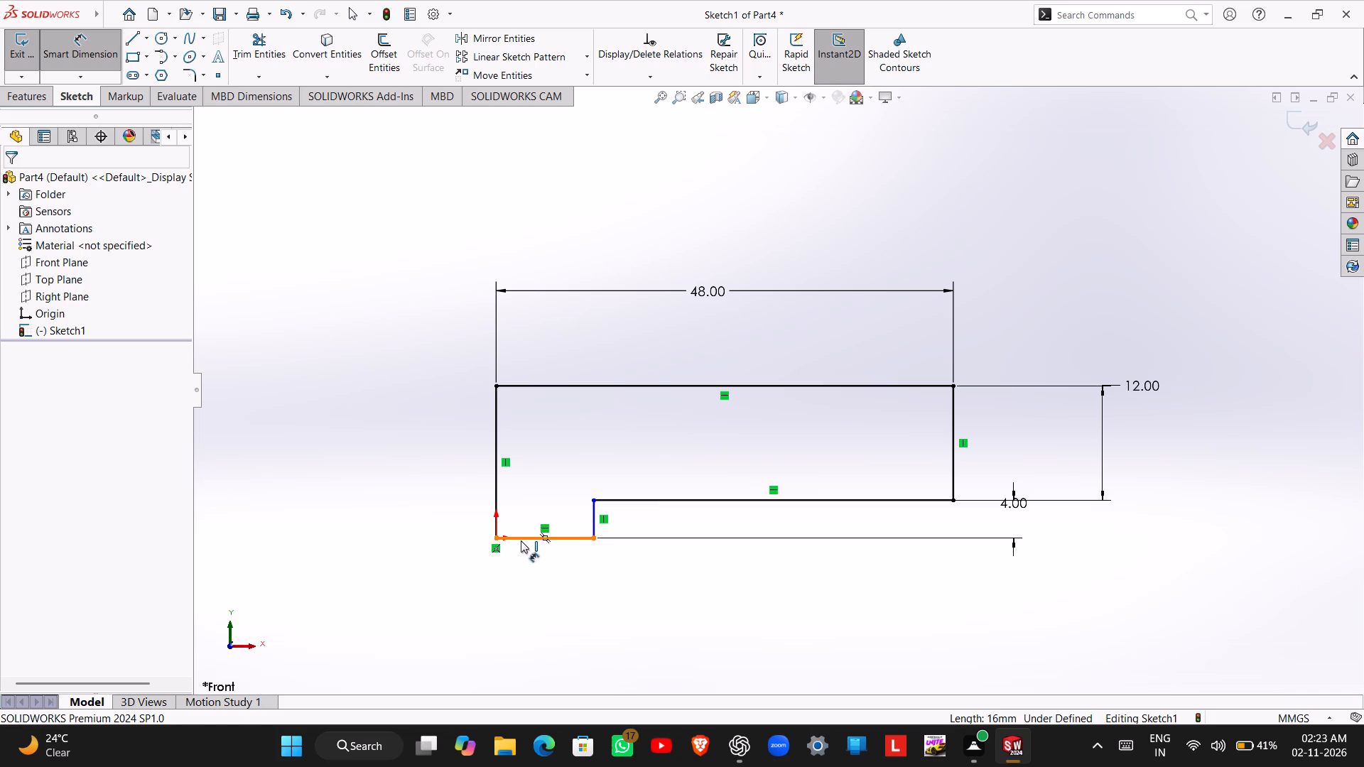
pyautogui.click(521, 540)
pyautogui.click(514, 616)
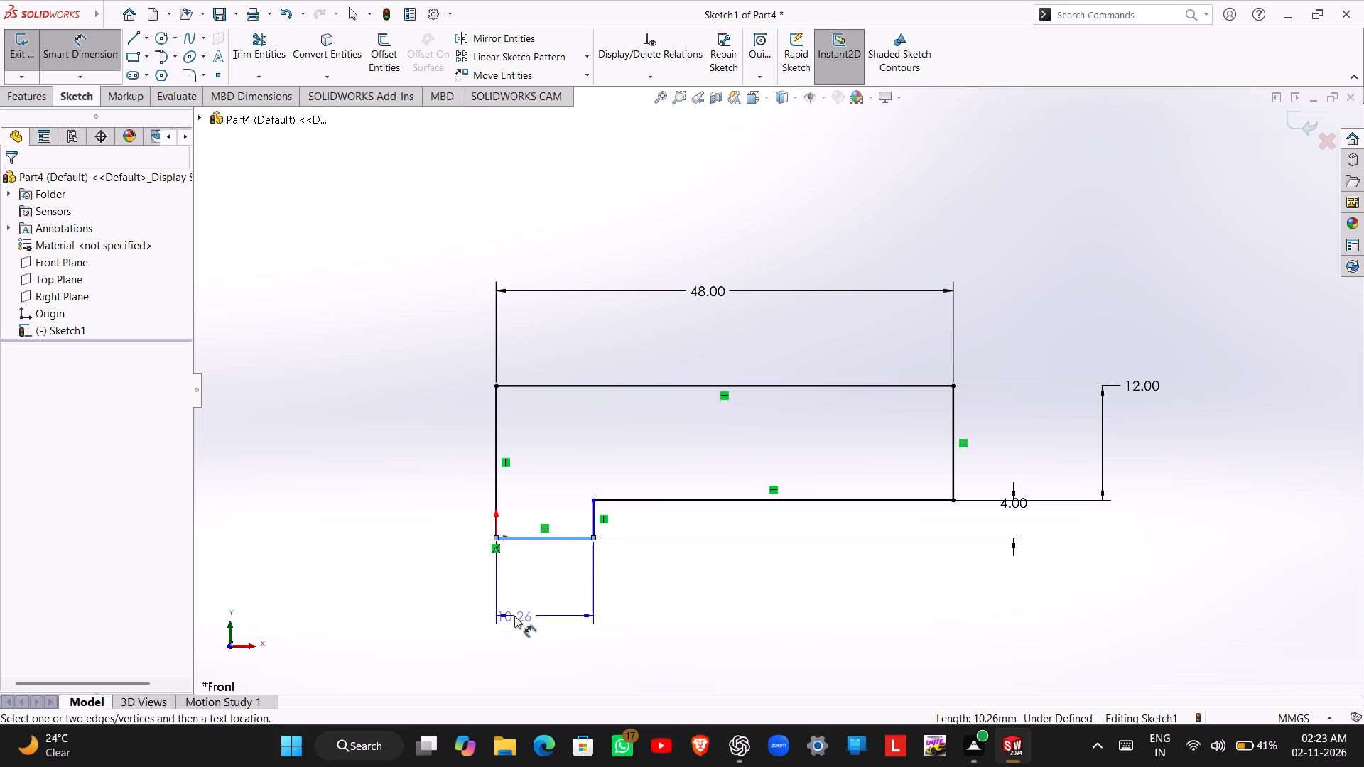
pyautogui.press('8')
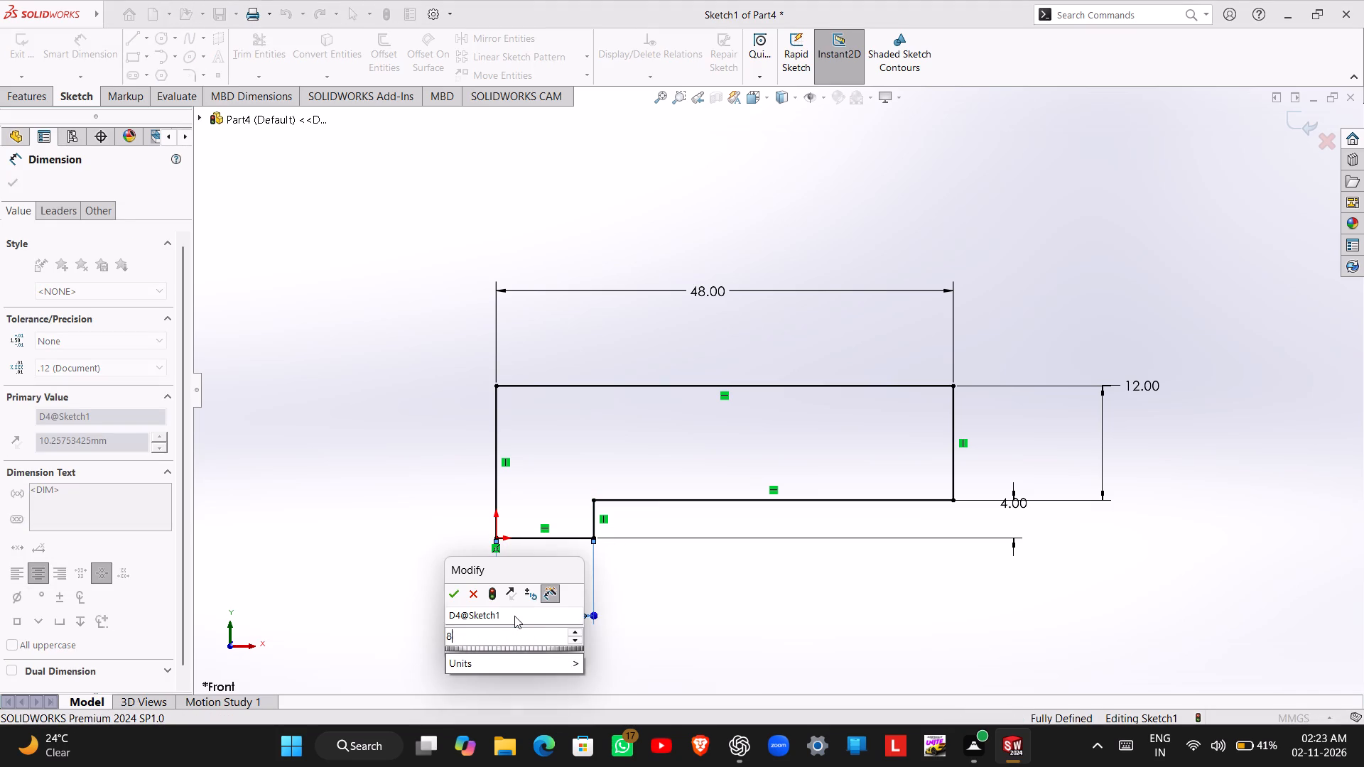
pyautogui.press('Return')
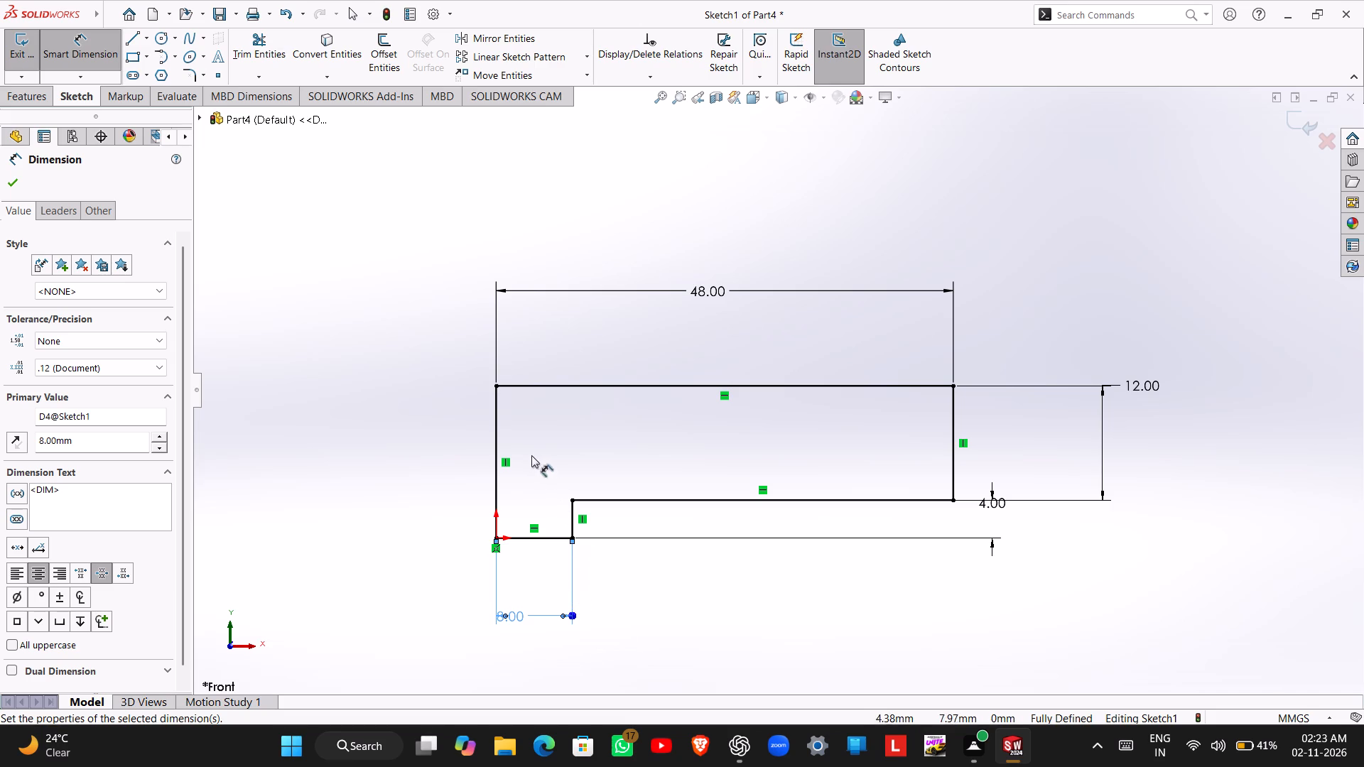
pyautogui.click(17, 51)
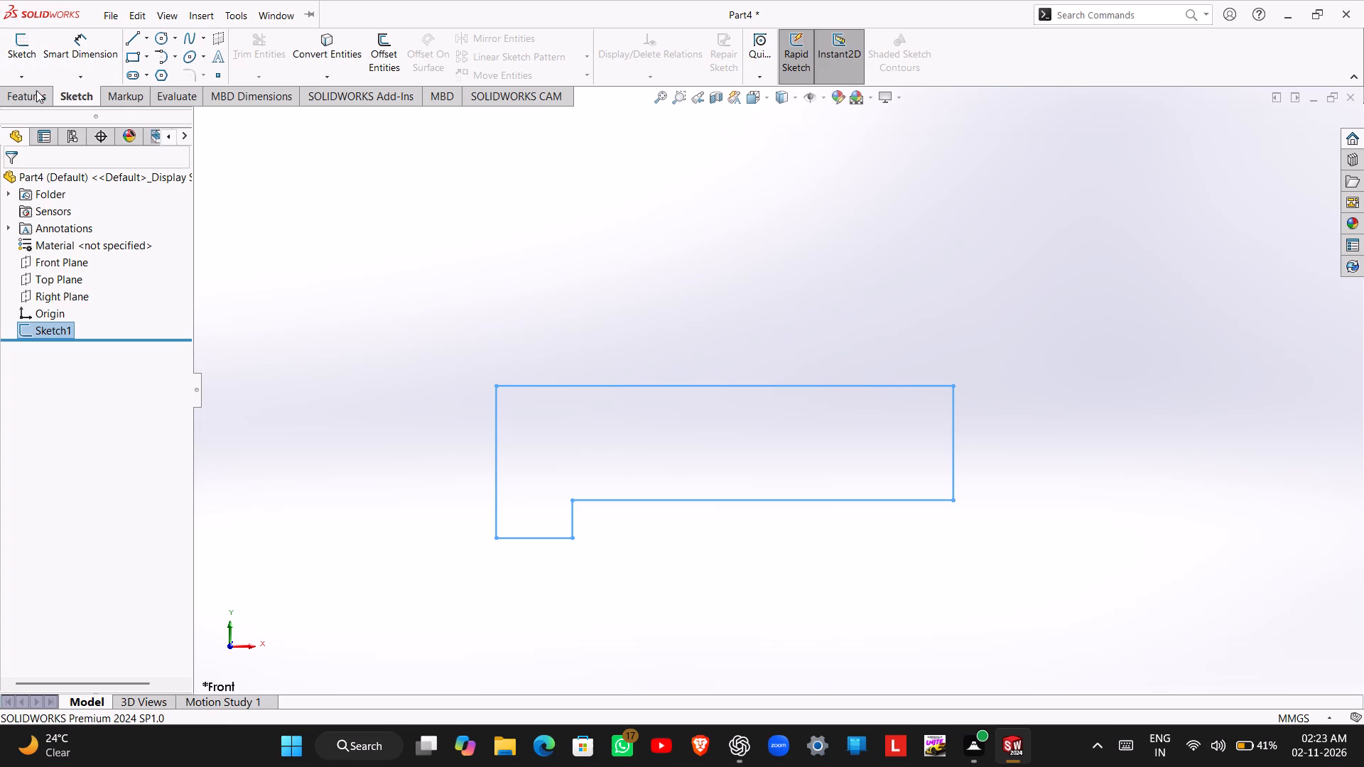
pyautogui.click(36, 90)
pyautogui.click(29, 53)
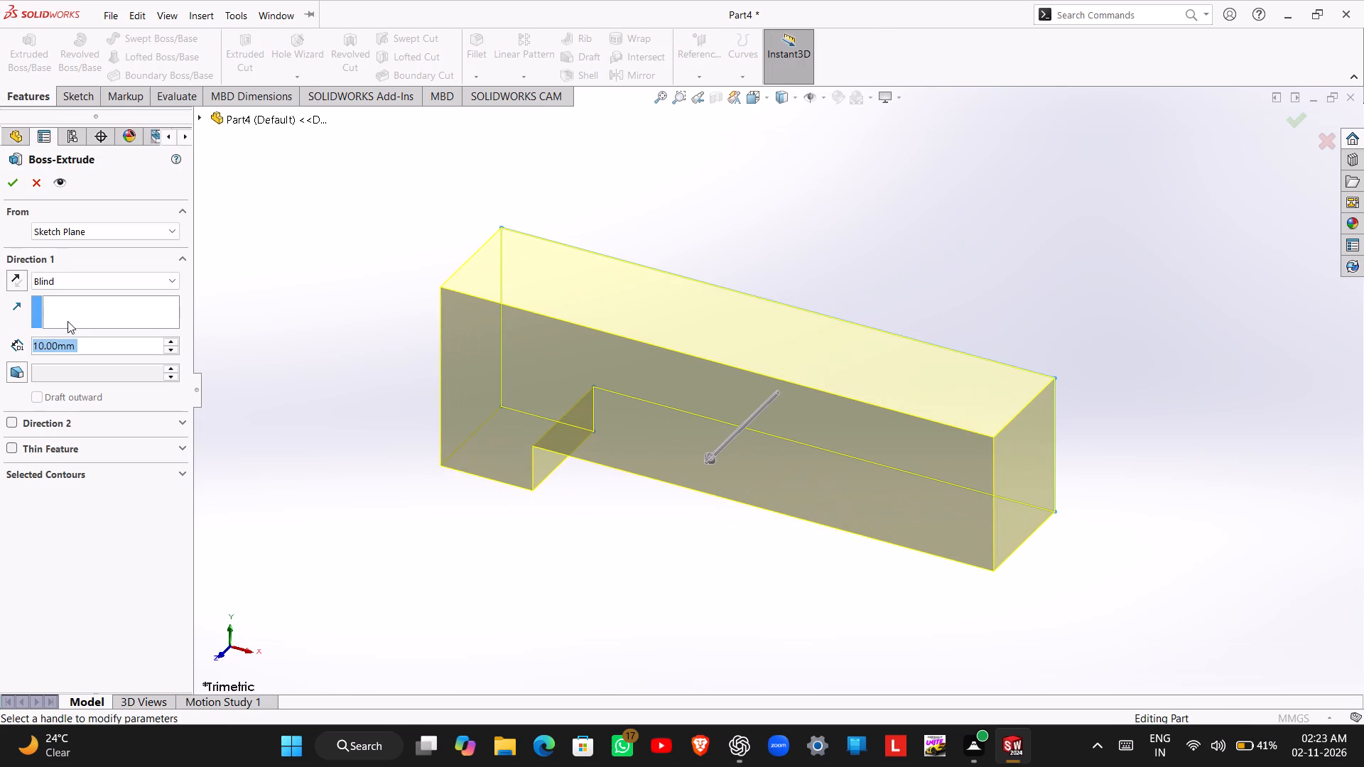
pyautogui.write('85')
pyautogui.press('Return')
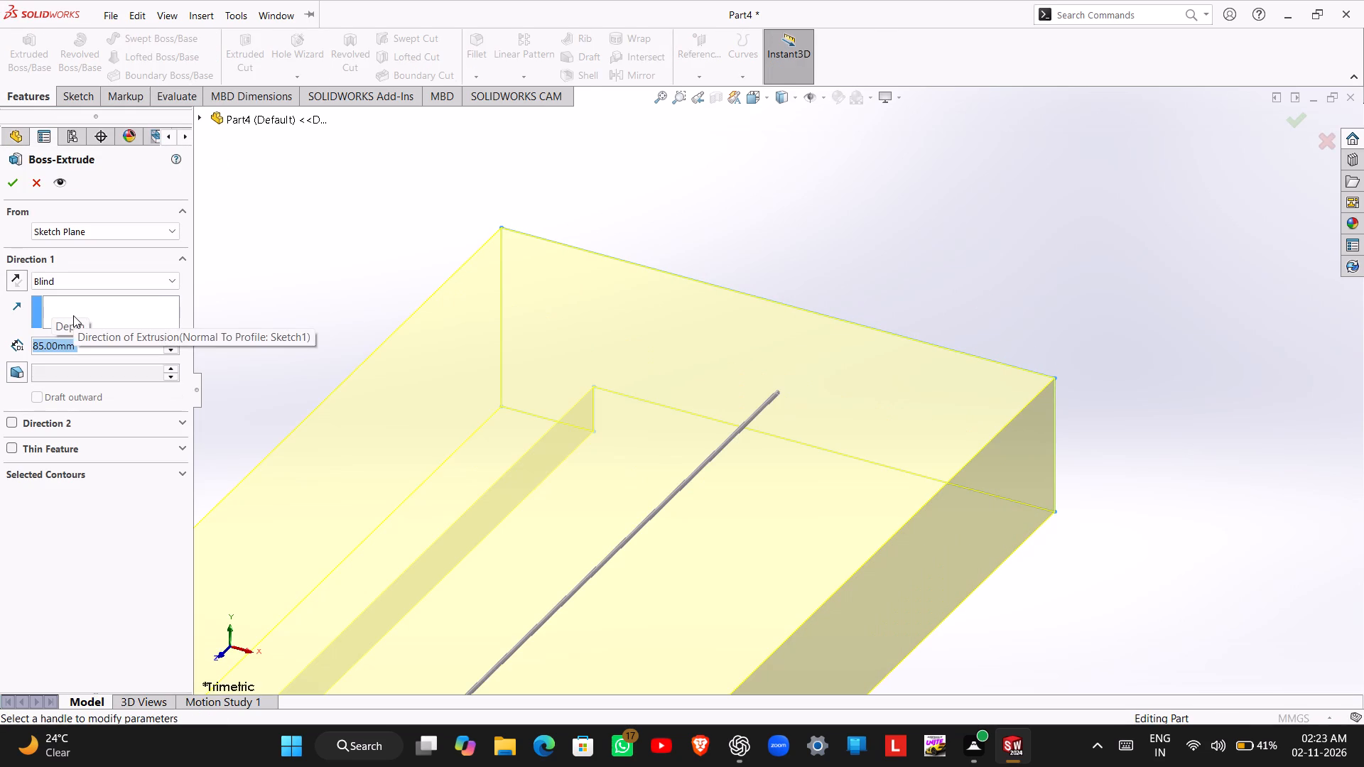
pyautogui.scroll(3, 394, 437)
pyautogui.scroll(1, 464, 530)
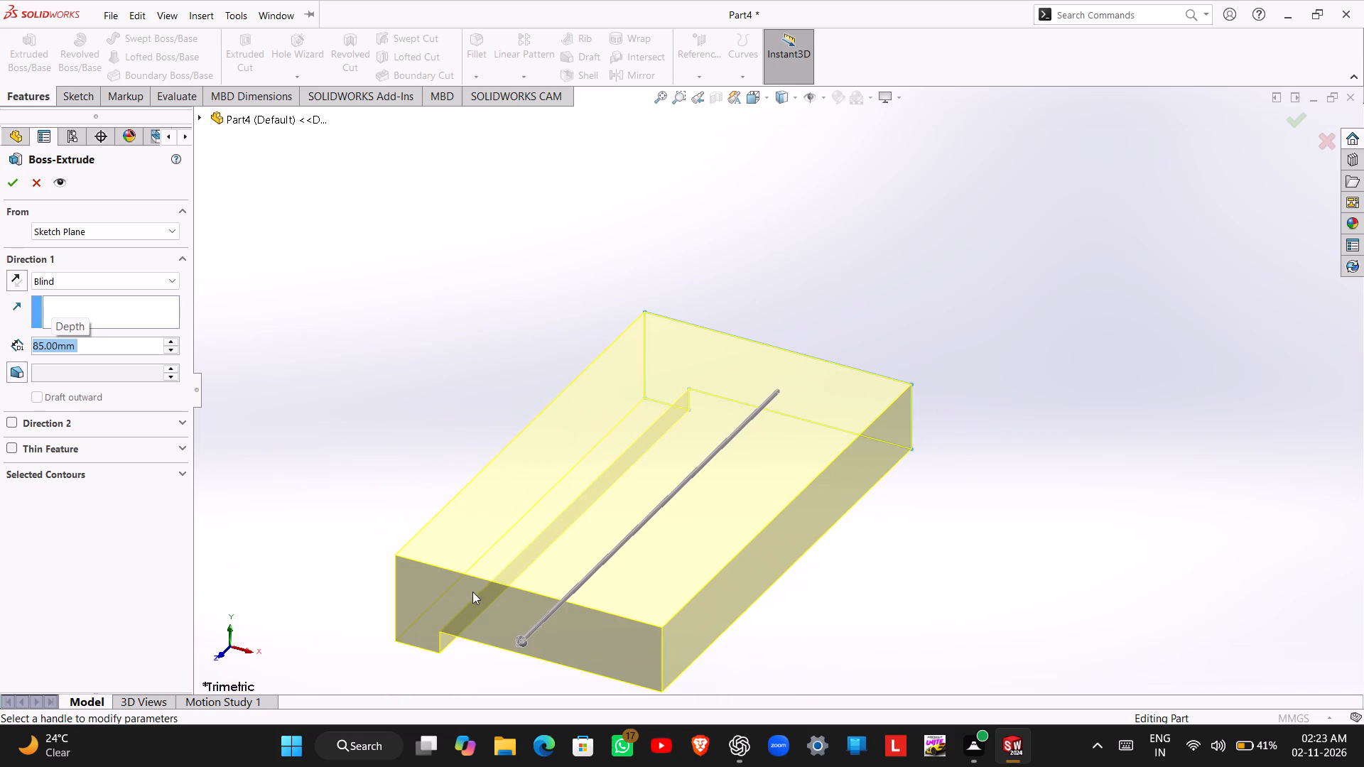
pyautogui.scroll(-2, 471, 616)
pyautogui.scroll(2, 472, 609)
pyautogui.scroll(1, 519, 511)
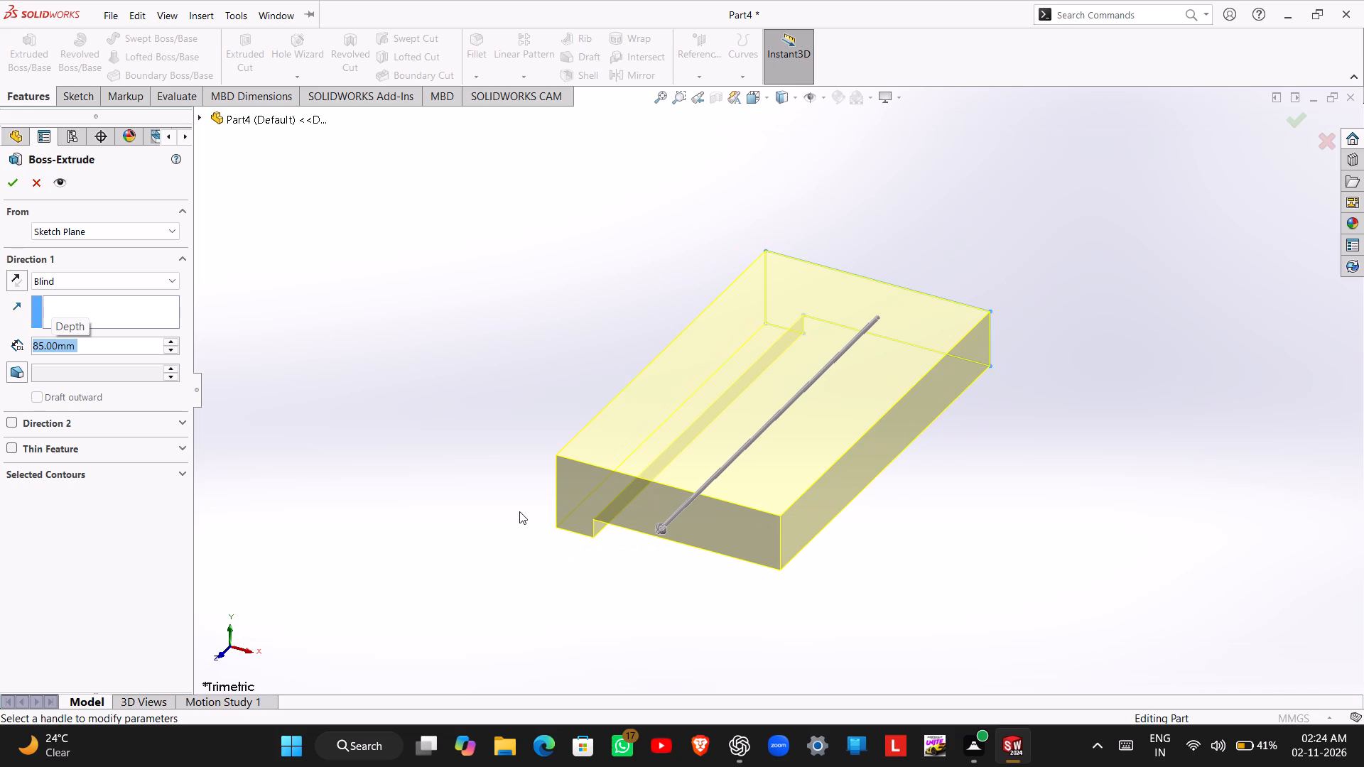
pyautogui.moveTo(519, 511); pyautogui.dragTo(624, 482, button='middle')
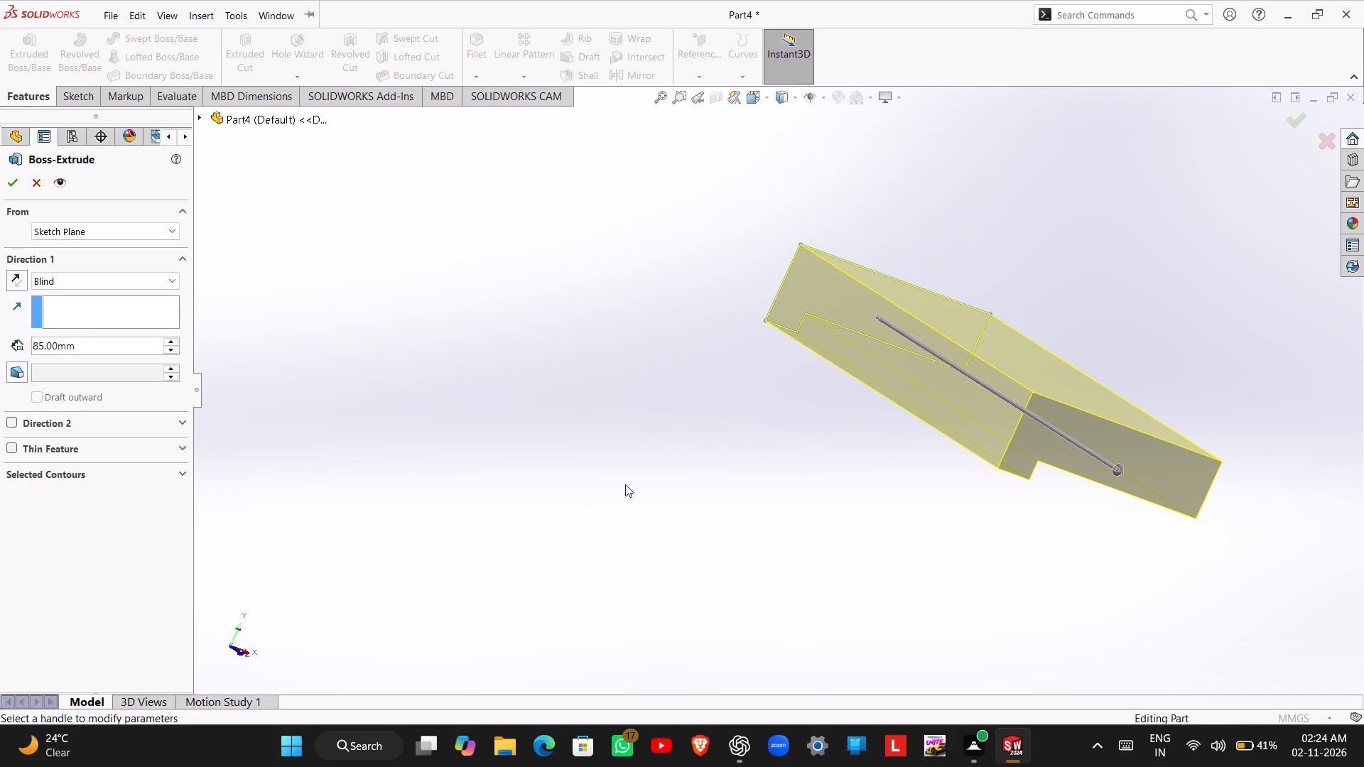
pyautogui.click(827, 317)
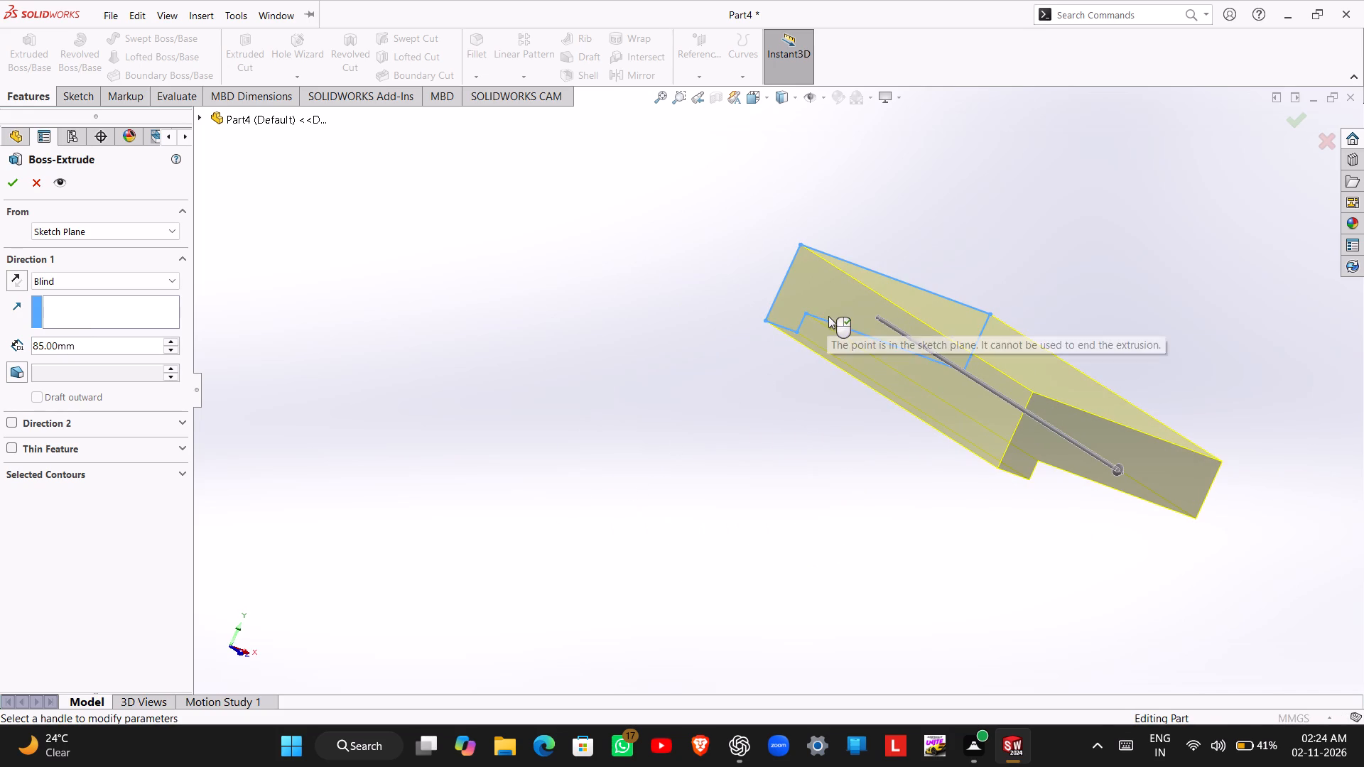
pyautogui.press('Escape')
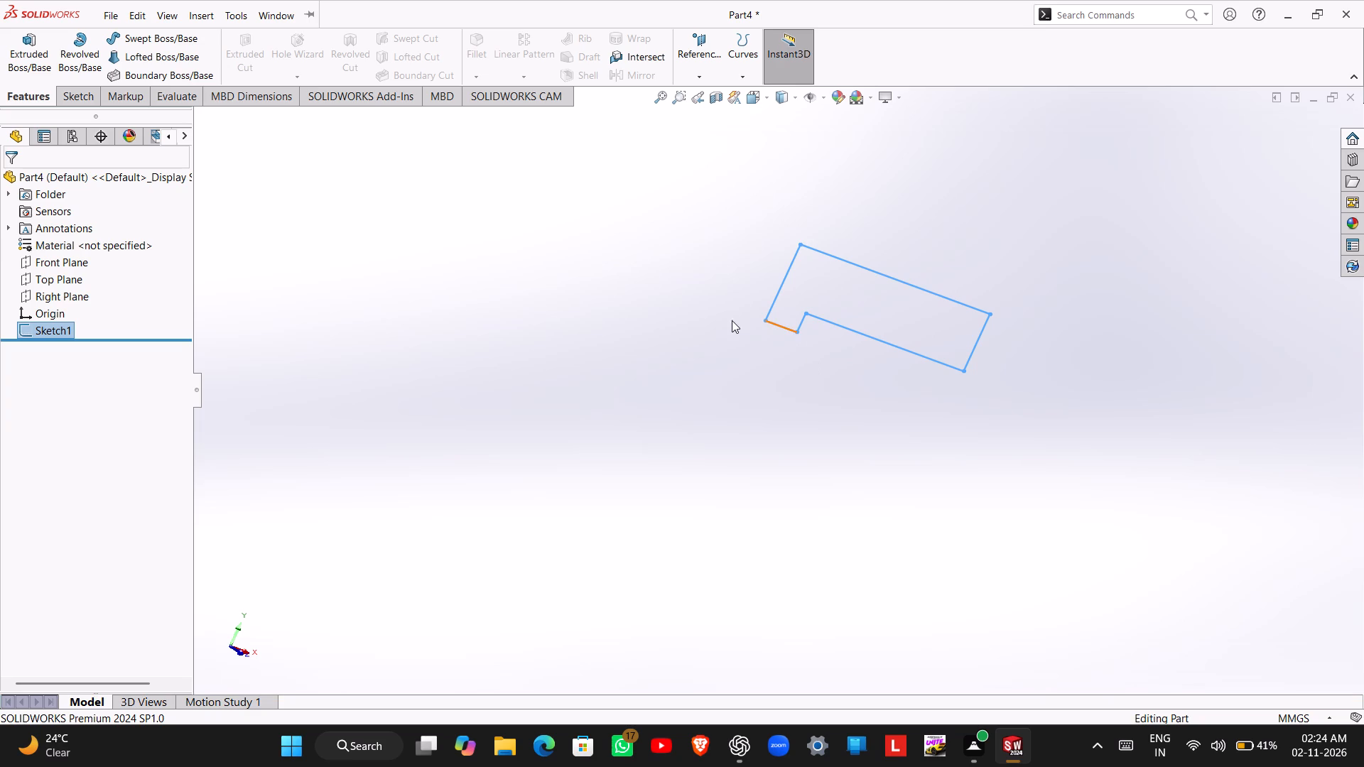
# Extrude the L-shaped profile as a blind boss to a depth of 85 mm.
pyautogui.click(32, 72)
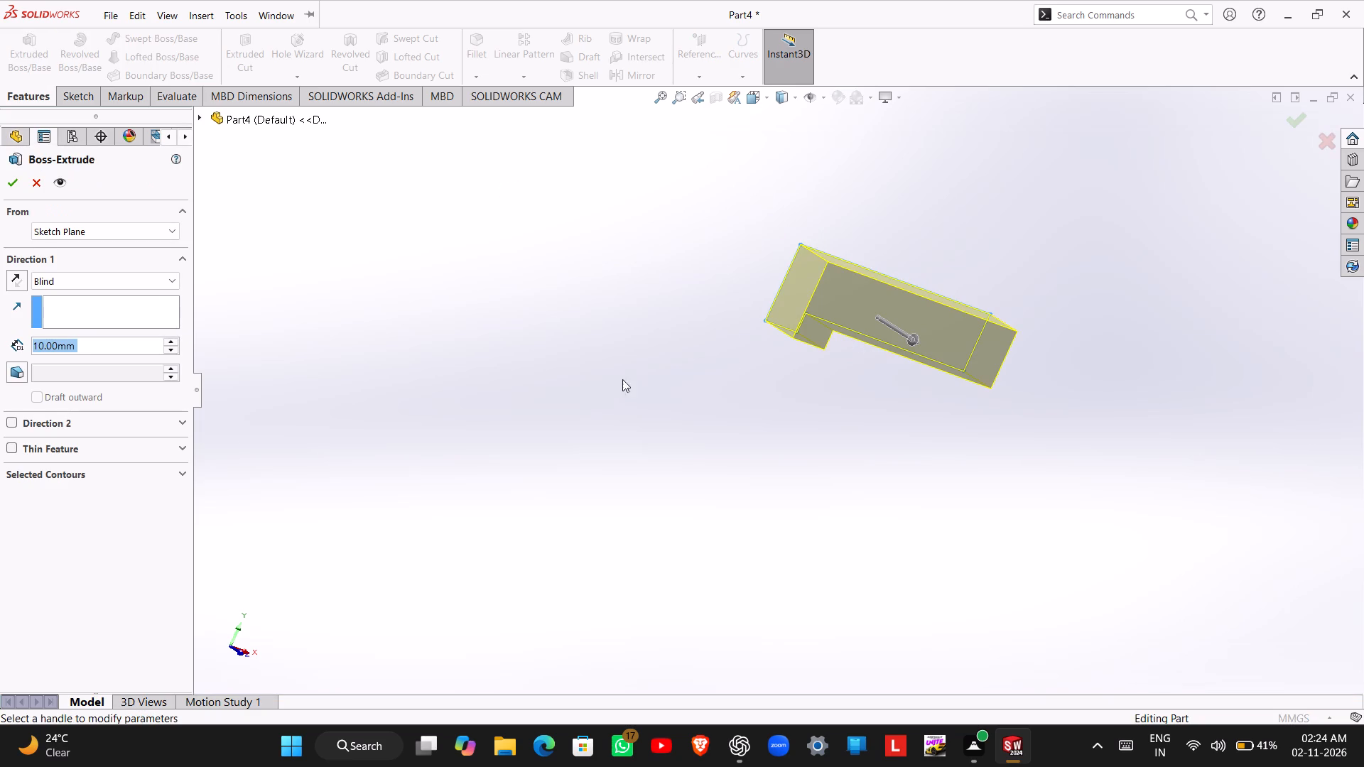
pyautogui.write('85')
pyautogui.press('Return')
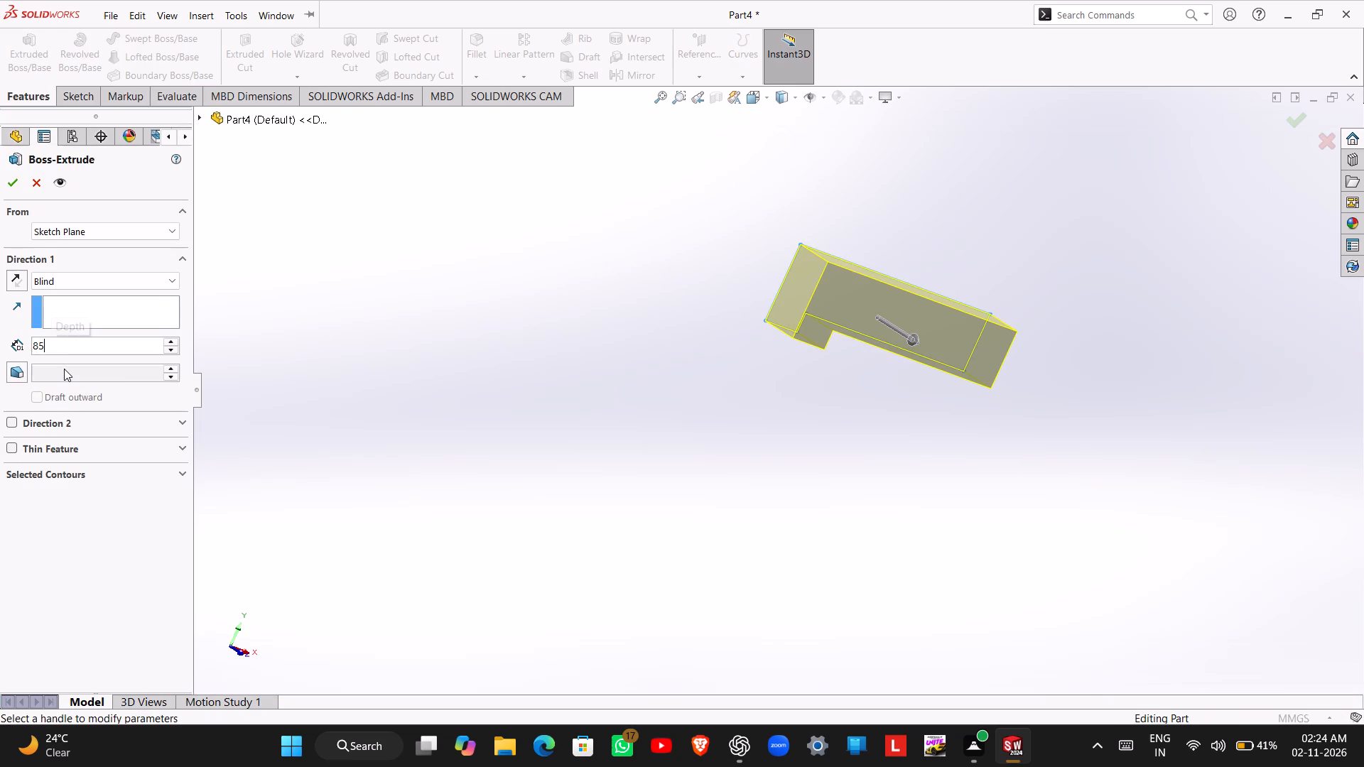
pyautogui.press('Return')
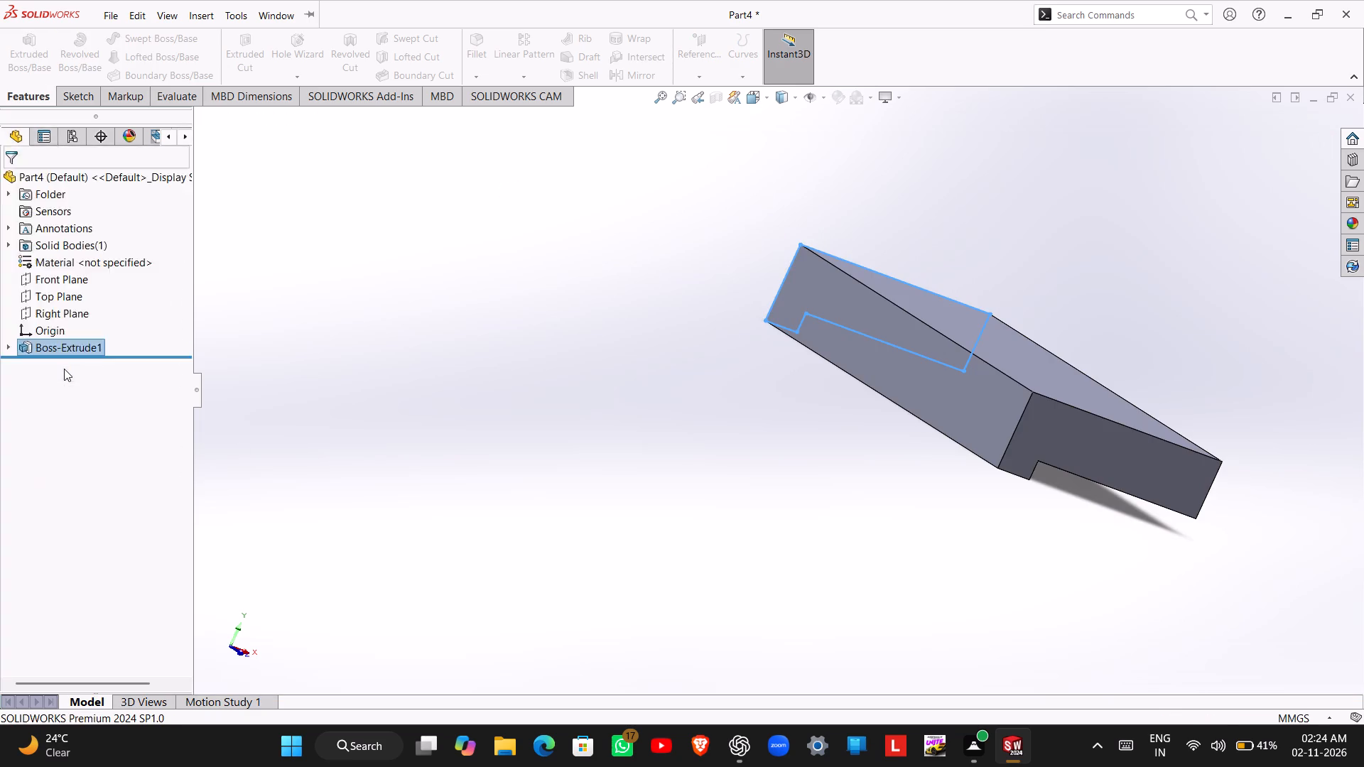
# On the block's long foot-side face, sketch a circle about 38 mm in diameter, centred about 59 mm above the bottom edge at mid-length.
pyautogui.click(911, 406)
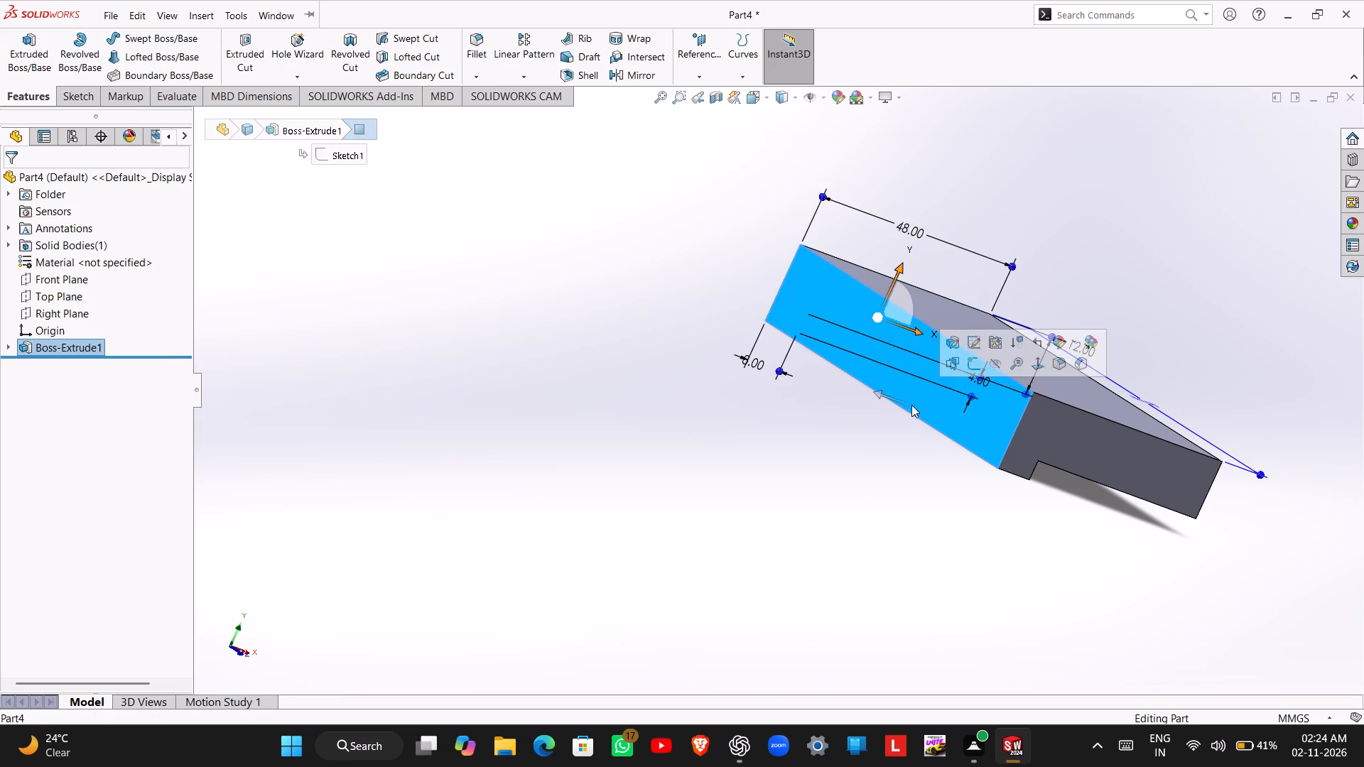
pyautogui.click(981, 370)
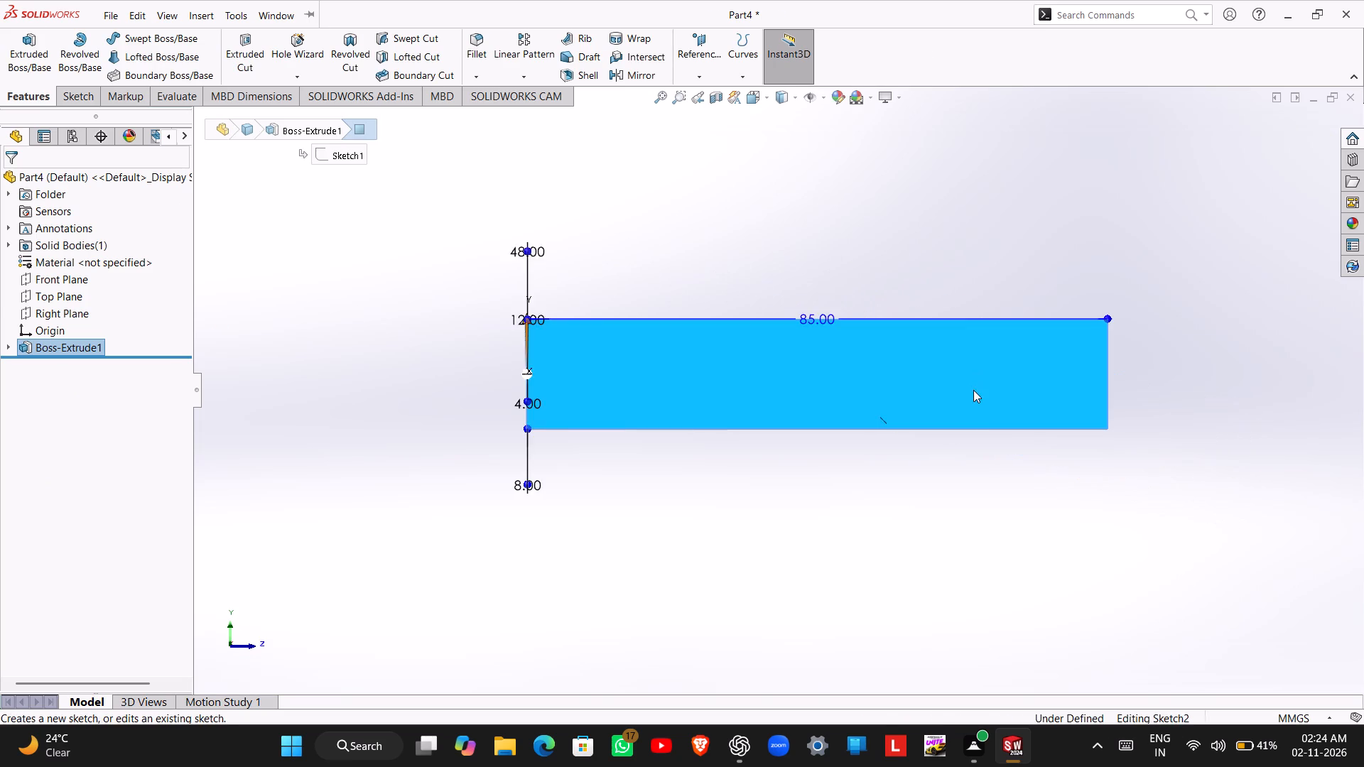
pyautogui.scroll(1, 969, 396)
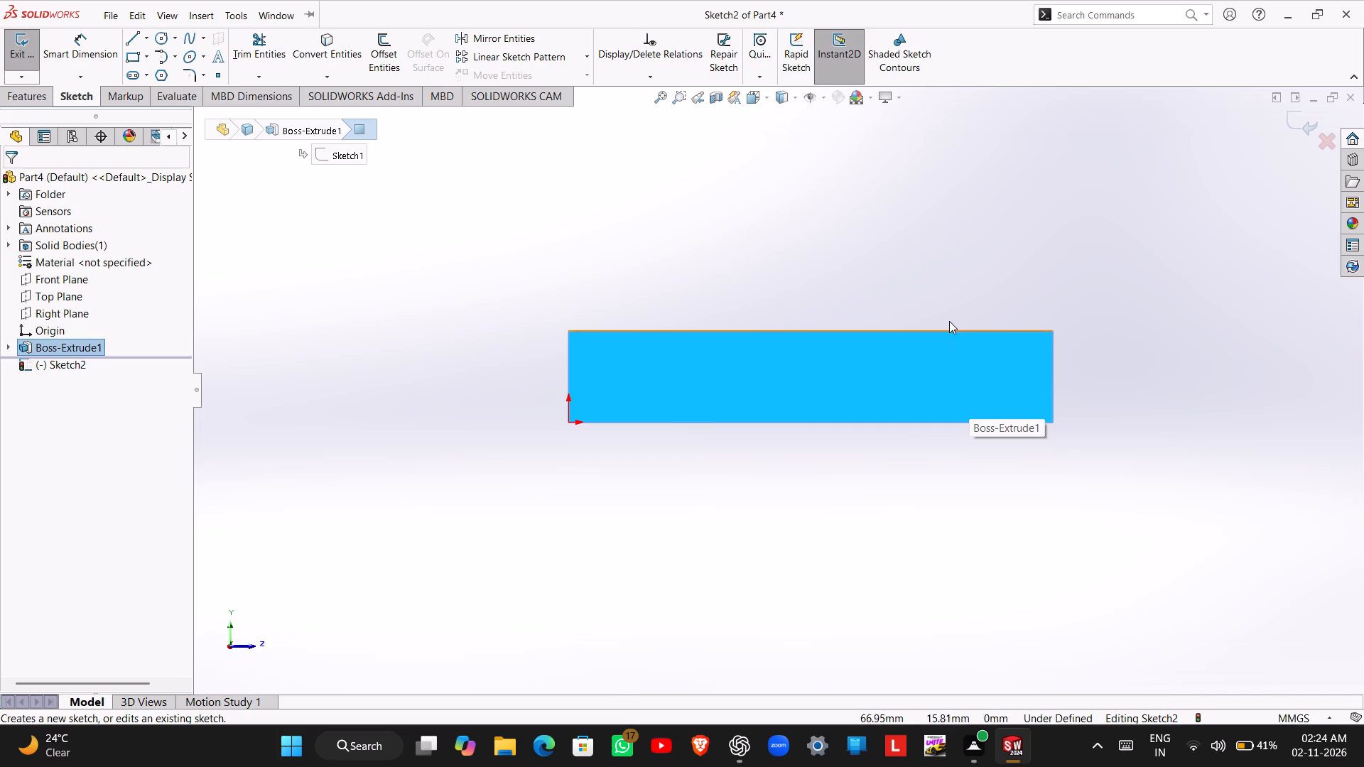
pyautogui.scroll(2, 893, 273)
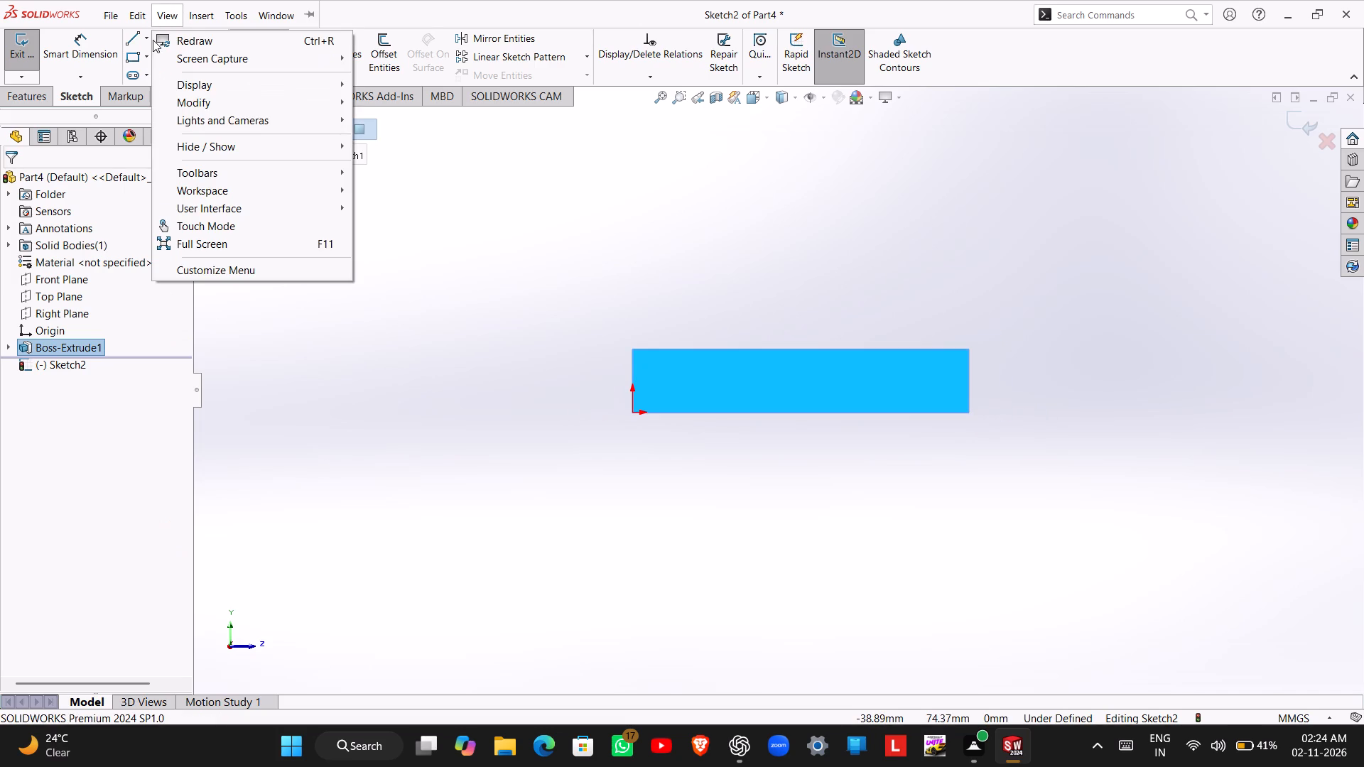
pyautogui.click(459, 202)
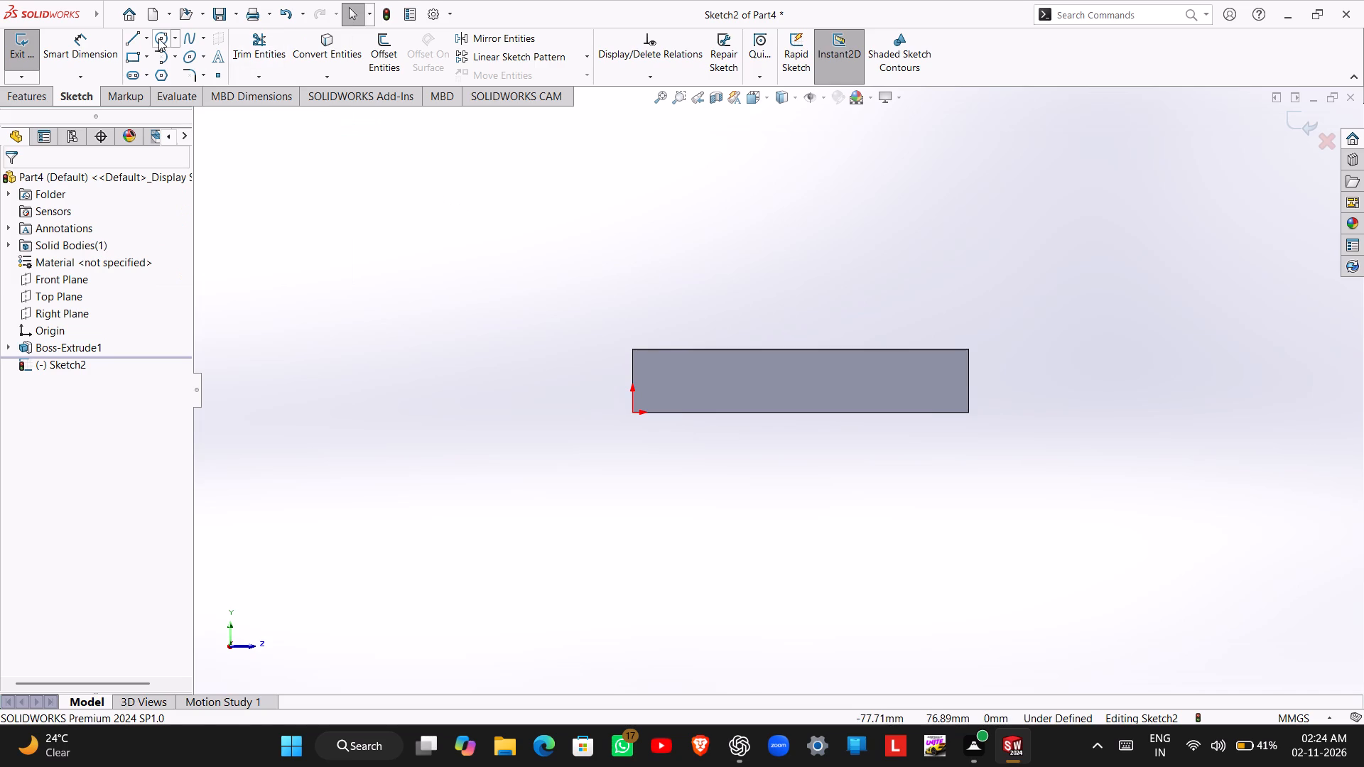
pyautogui.click(158, 38)
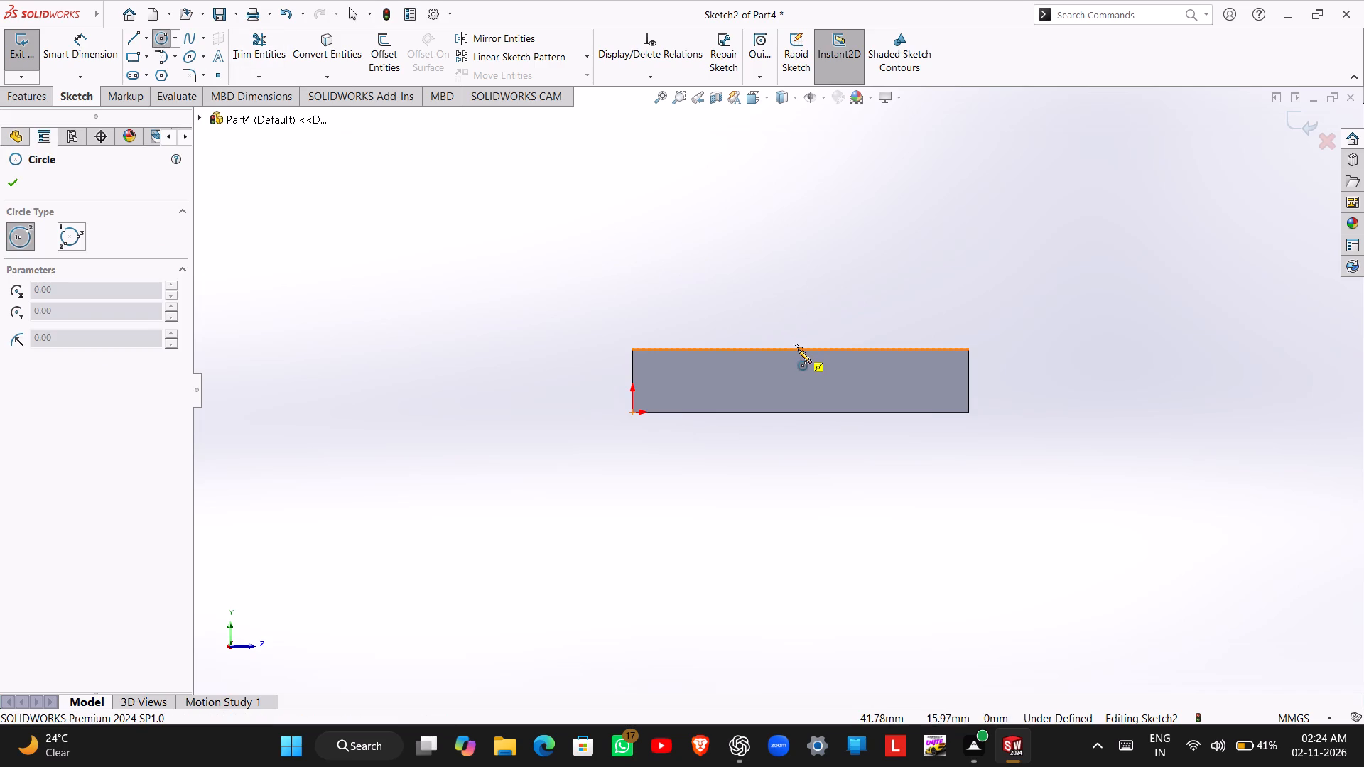
pyautogui.click(800, 180)
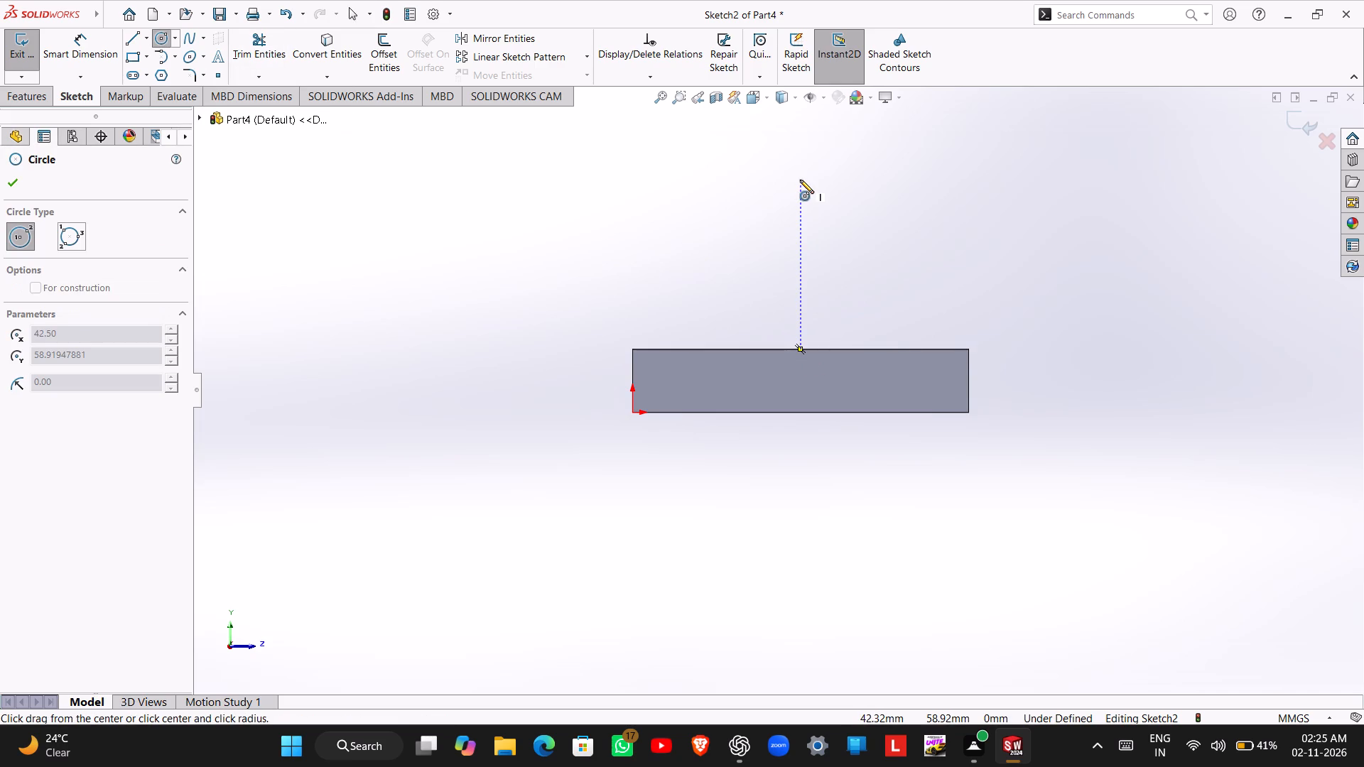
pyautogui.click(833, 247)
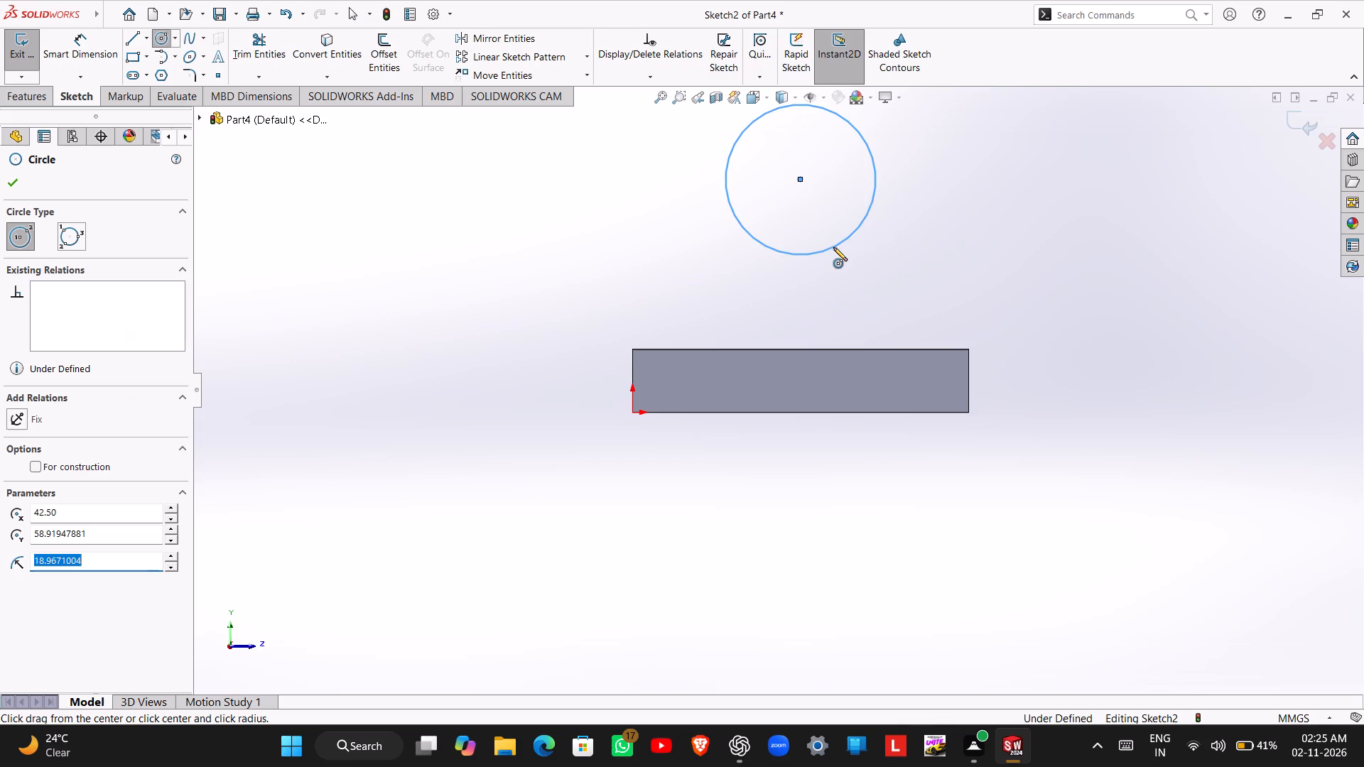
pyautogui.press('Escape')
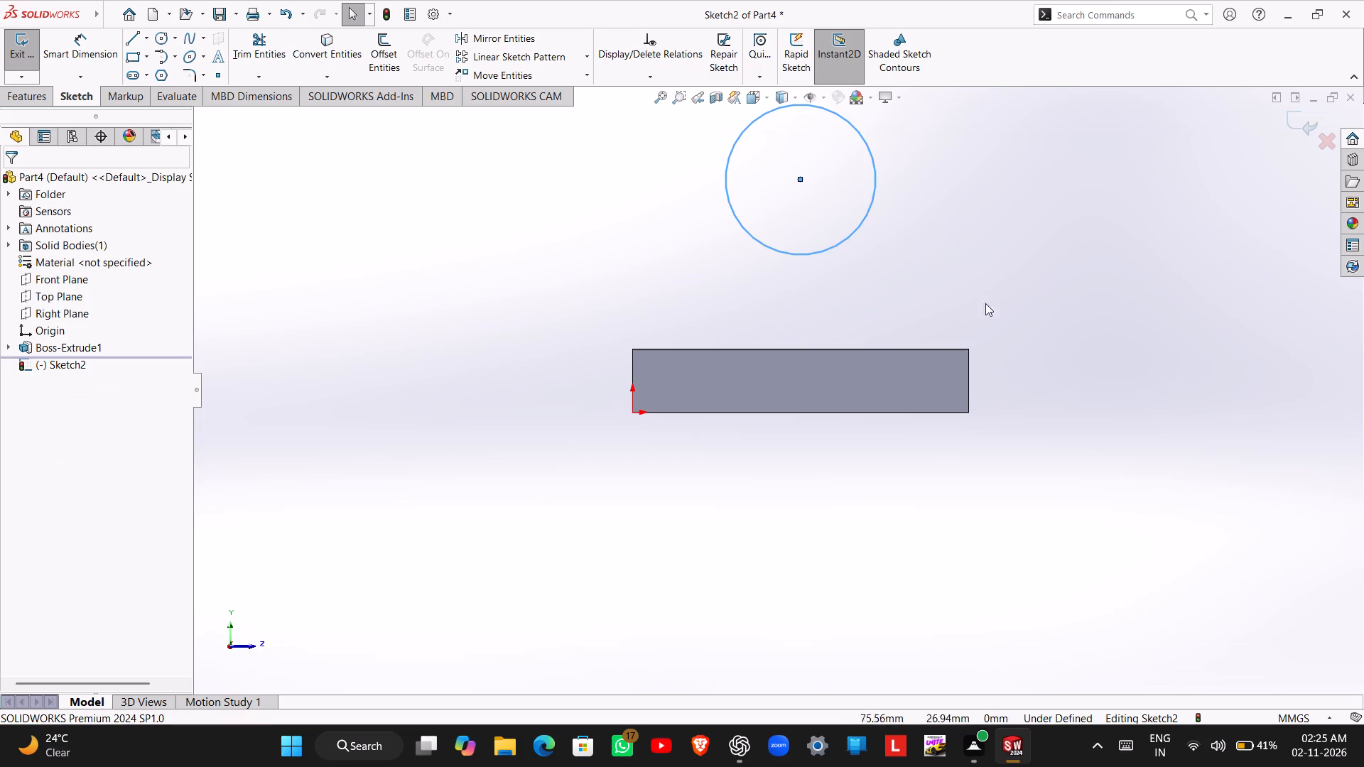
# Dimension the circle's centre from the block's bottom edge and set the distance to 50 mm.
pyautogui.moveTo(1159, 350); pyautogui.dragTo(1162, 234, button='right')
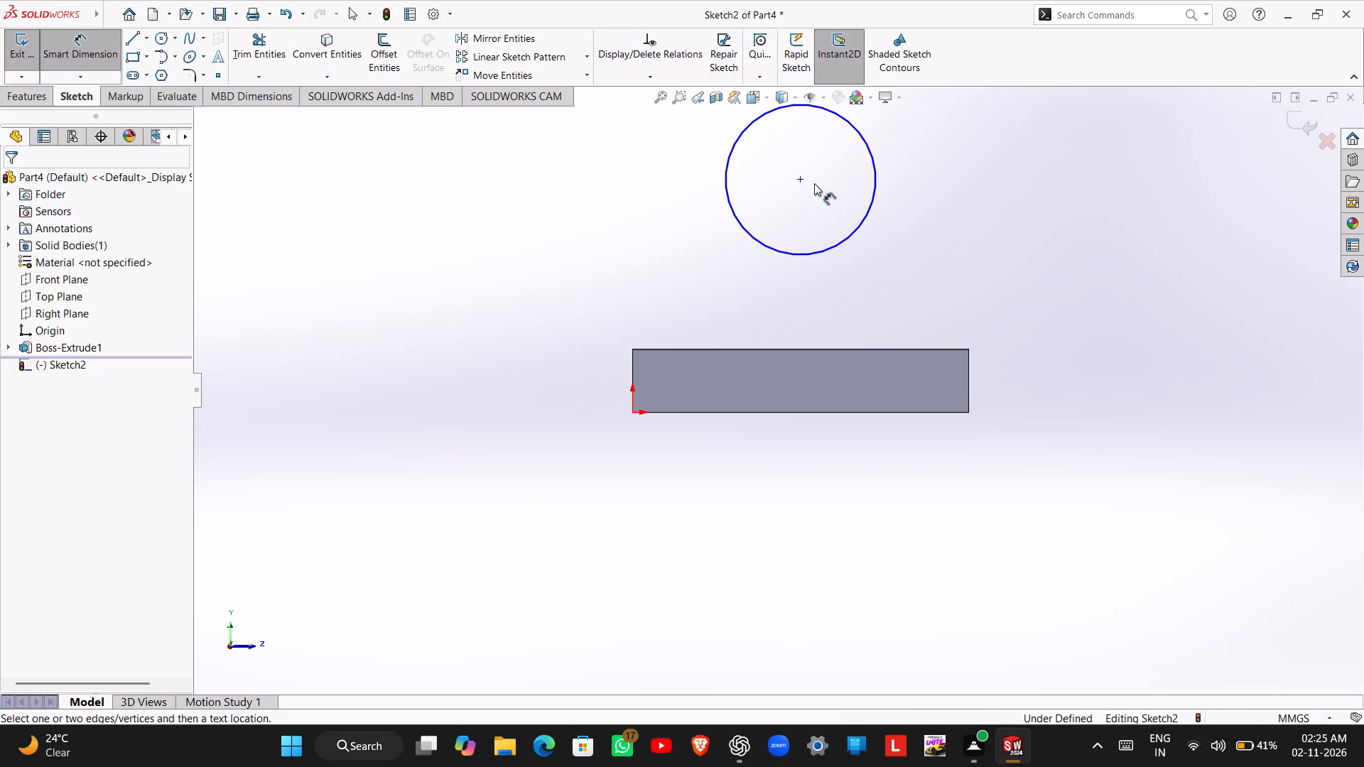
pyautogui.click(802, 181)
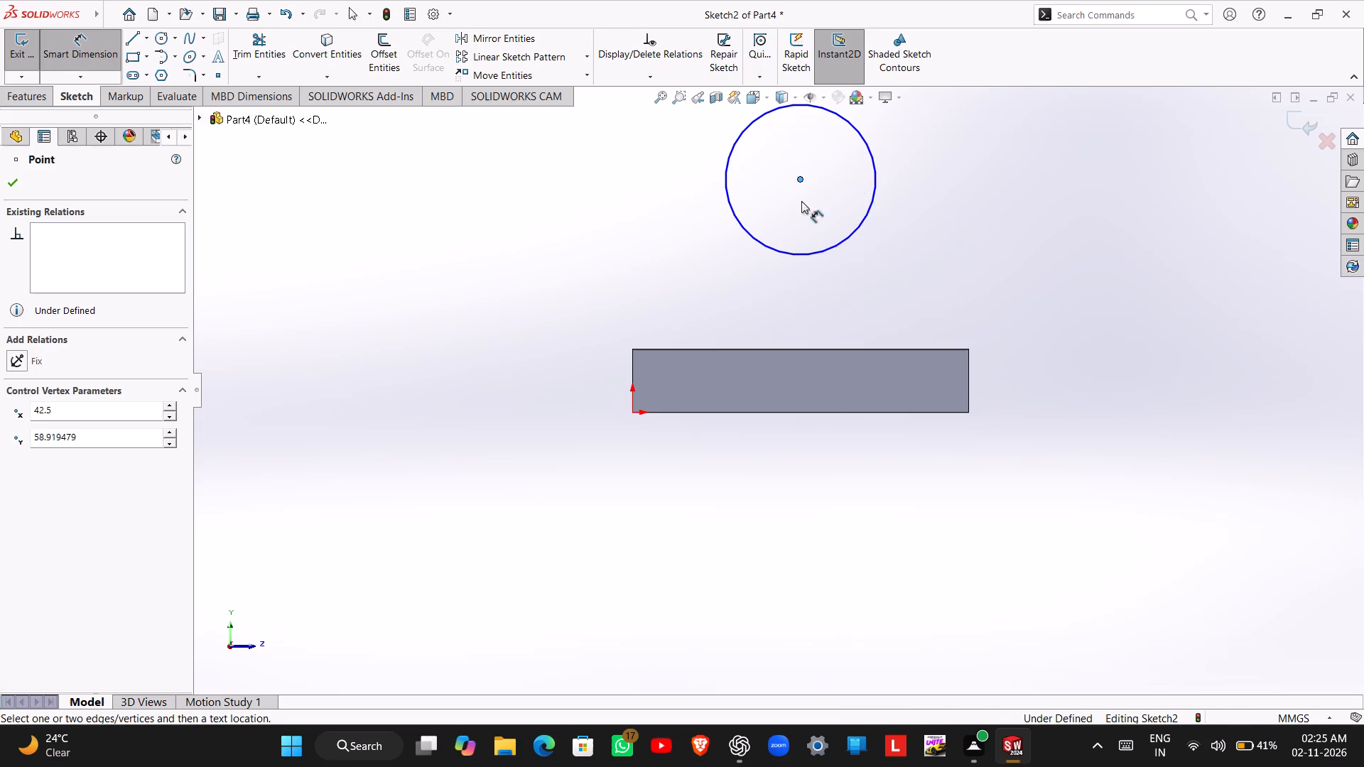
pyautogui.click(810, 413)
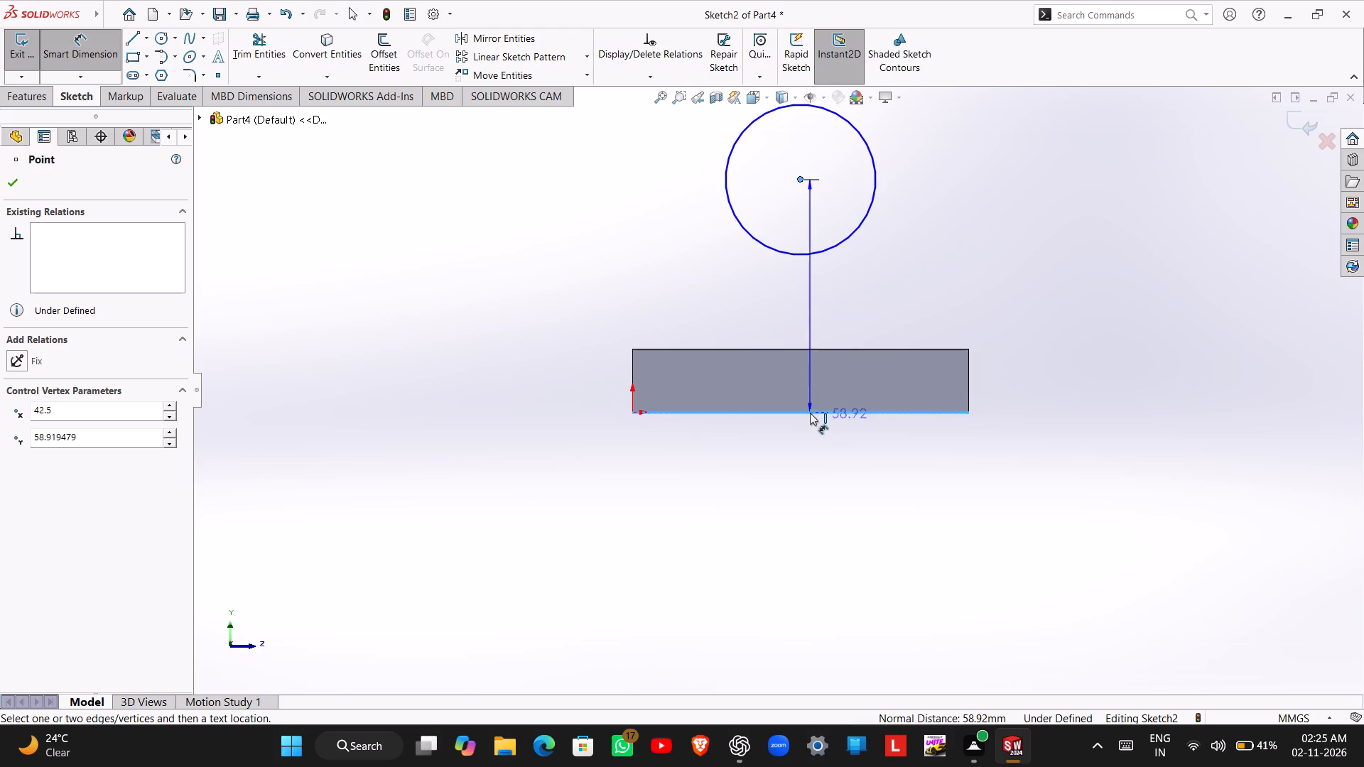
pyautogui.click(1139, 305)
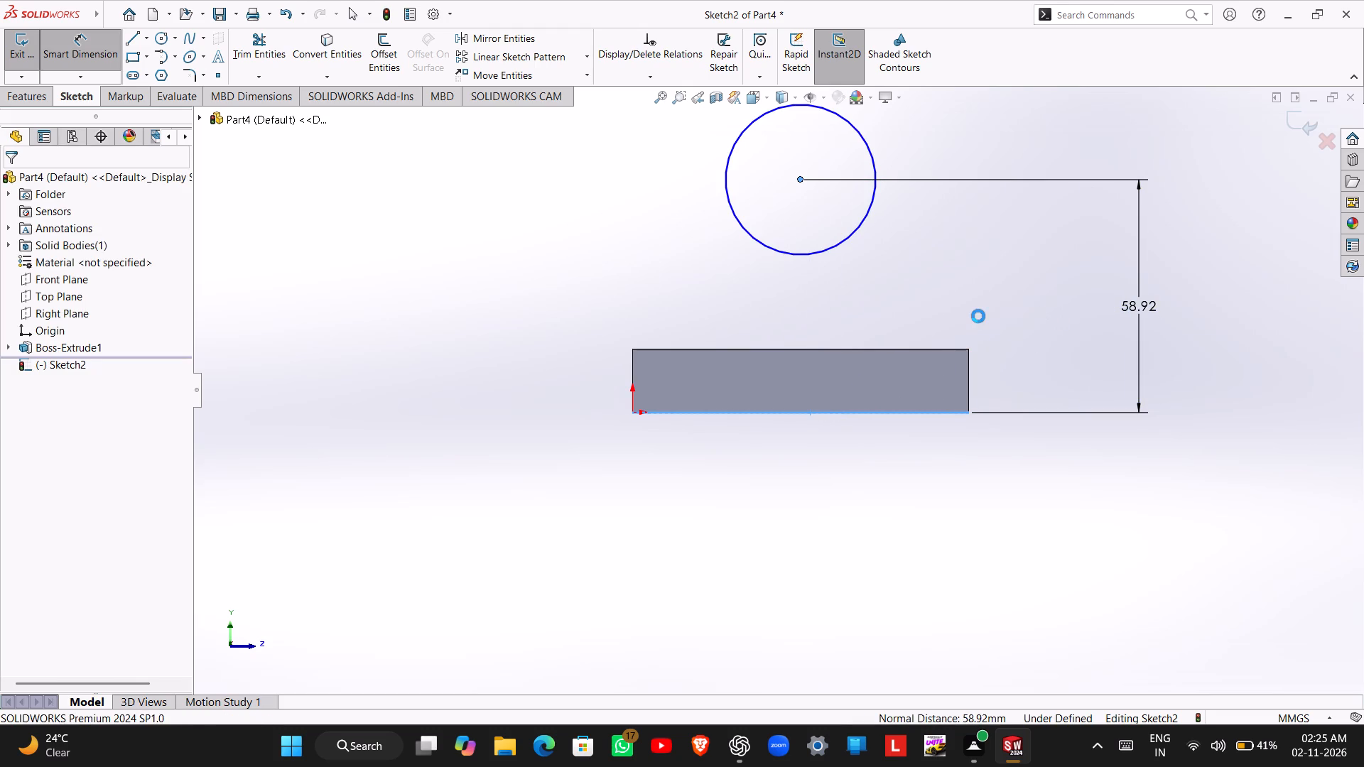
pyautogui.write('50')
pyautogui.press('Return')
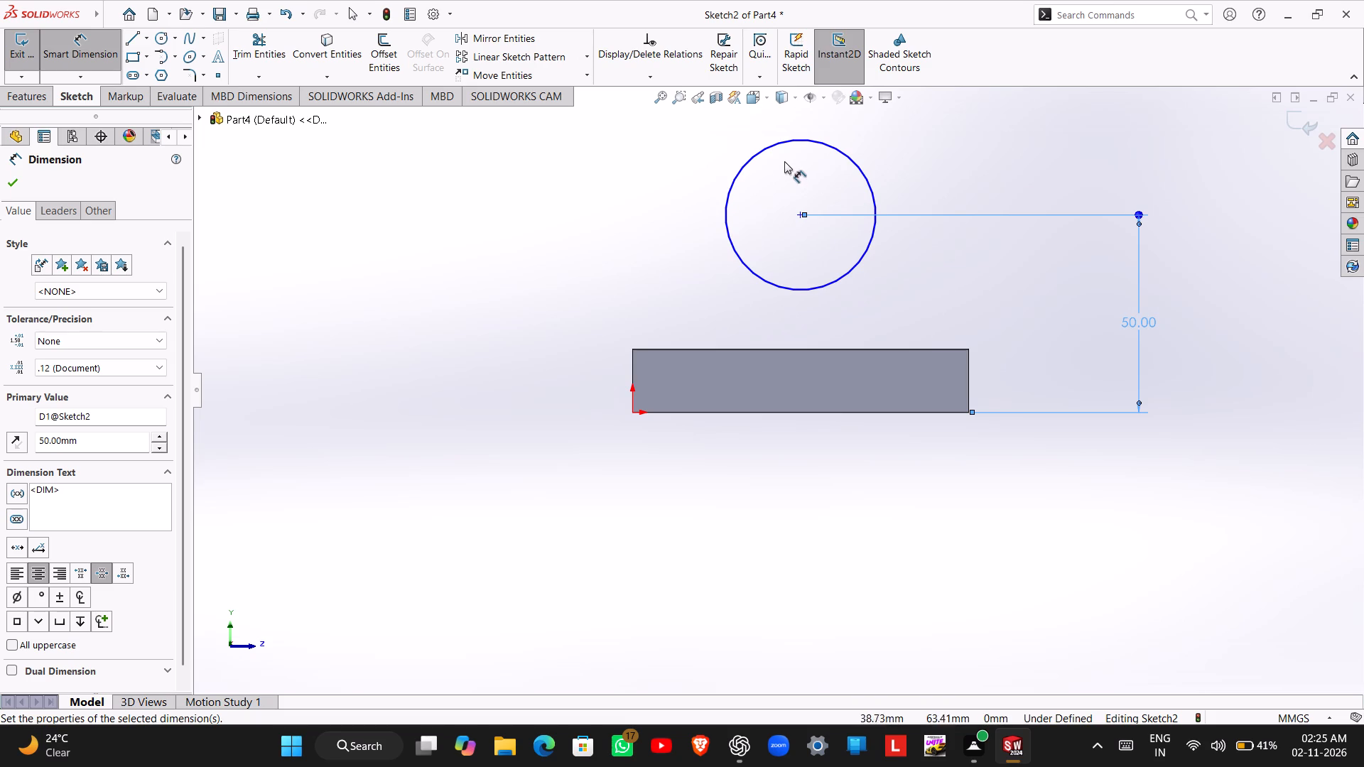
# Dimension the circle's diameter, set it to 40 mm, and exit the sketch.
pyautogui.click(801, 143)
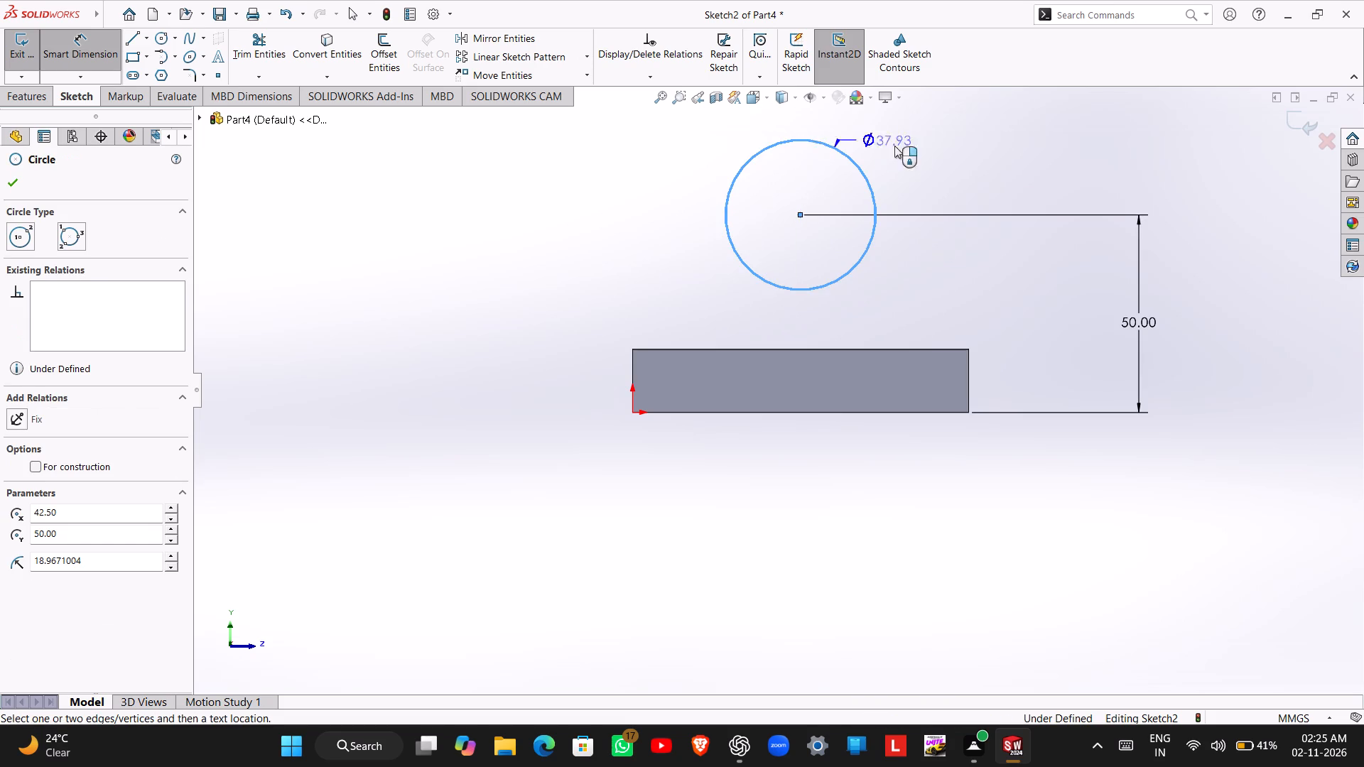
pyautogui.click(970, 237)
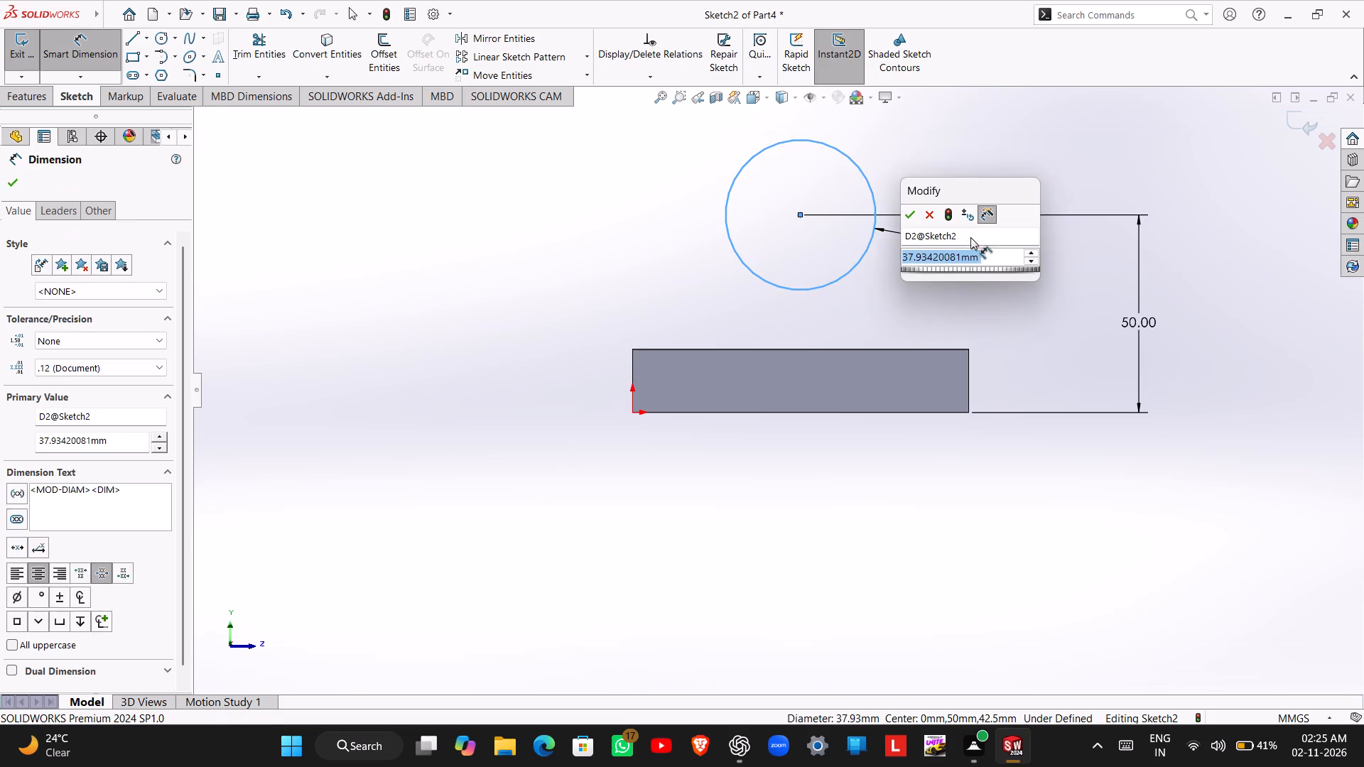
pyautogui.write('40')
pyautogui.press('Return')
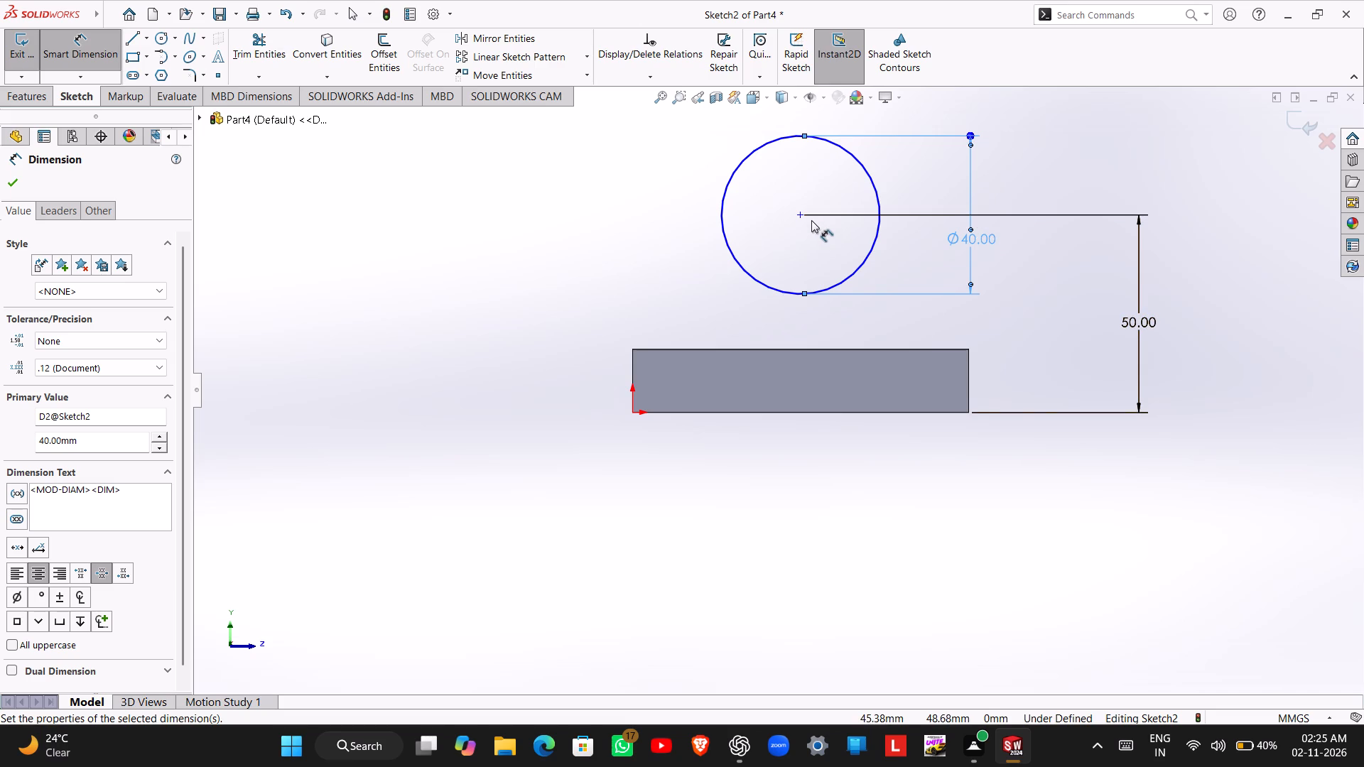
pyautogui.press('Escape')
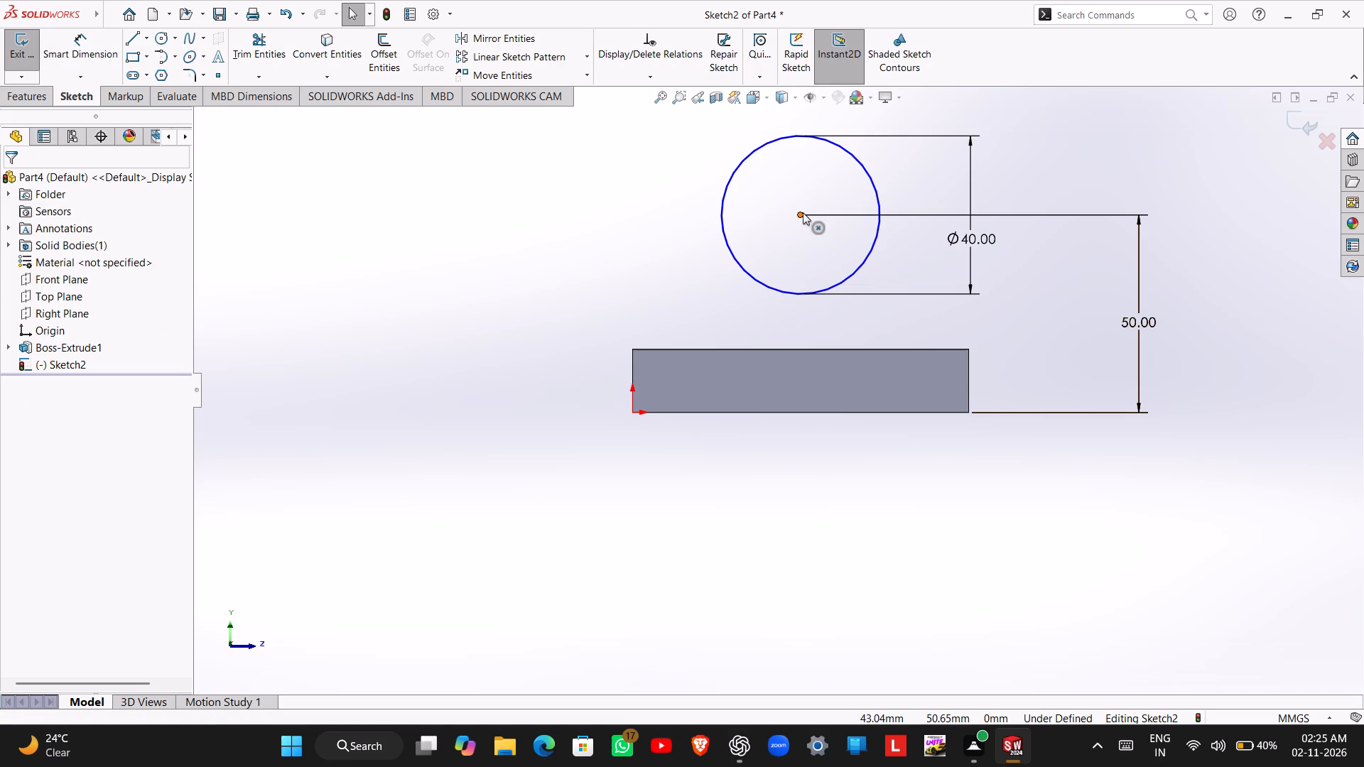
pyautogui.click(803, 212)
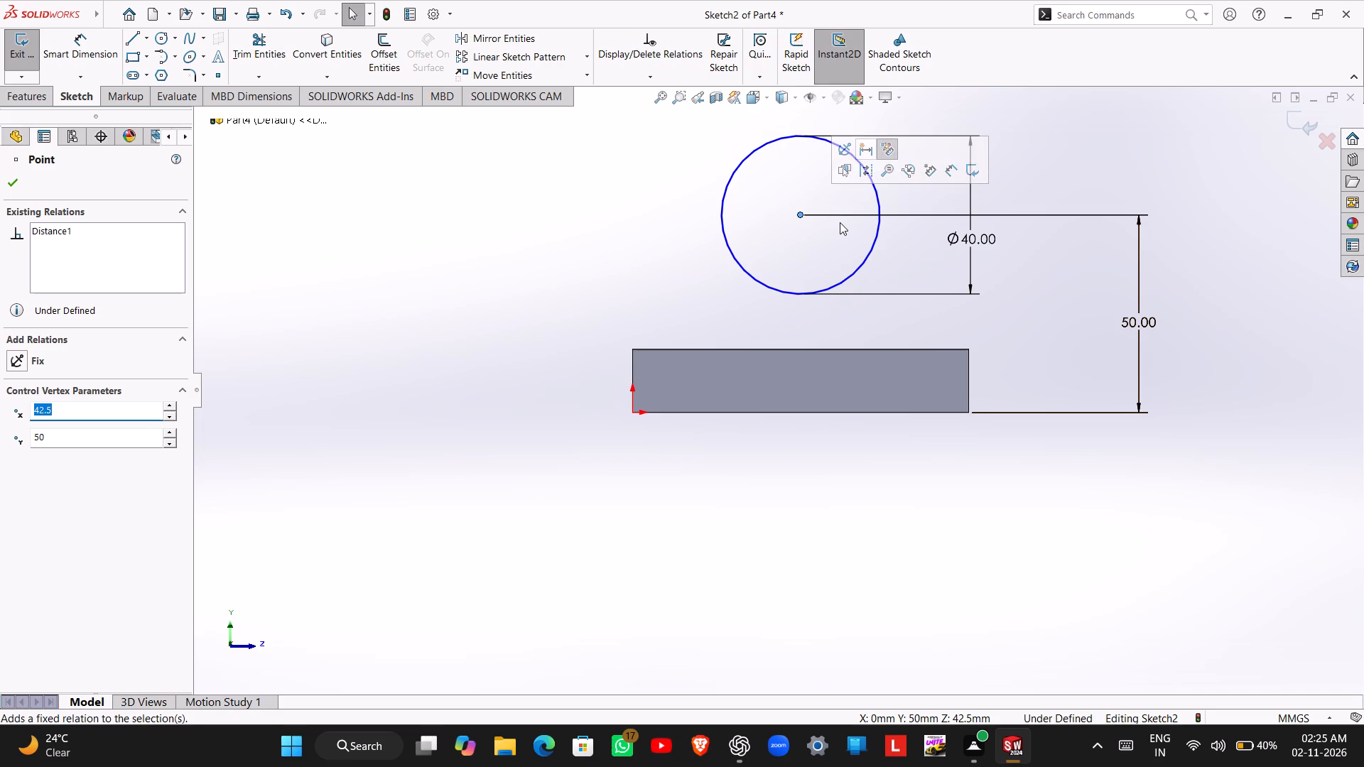
pyautogui.press('Escape')
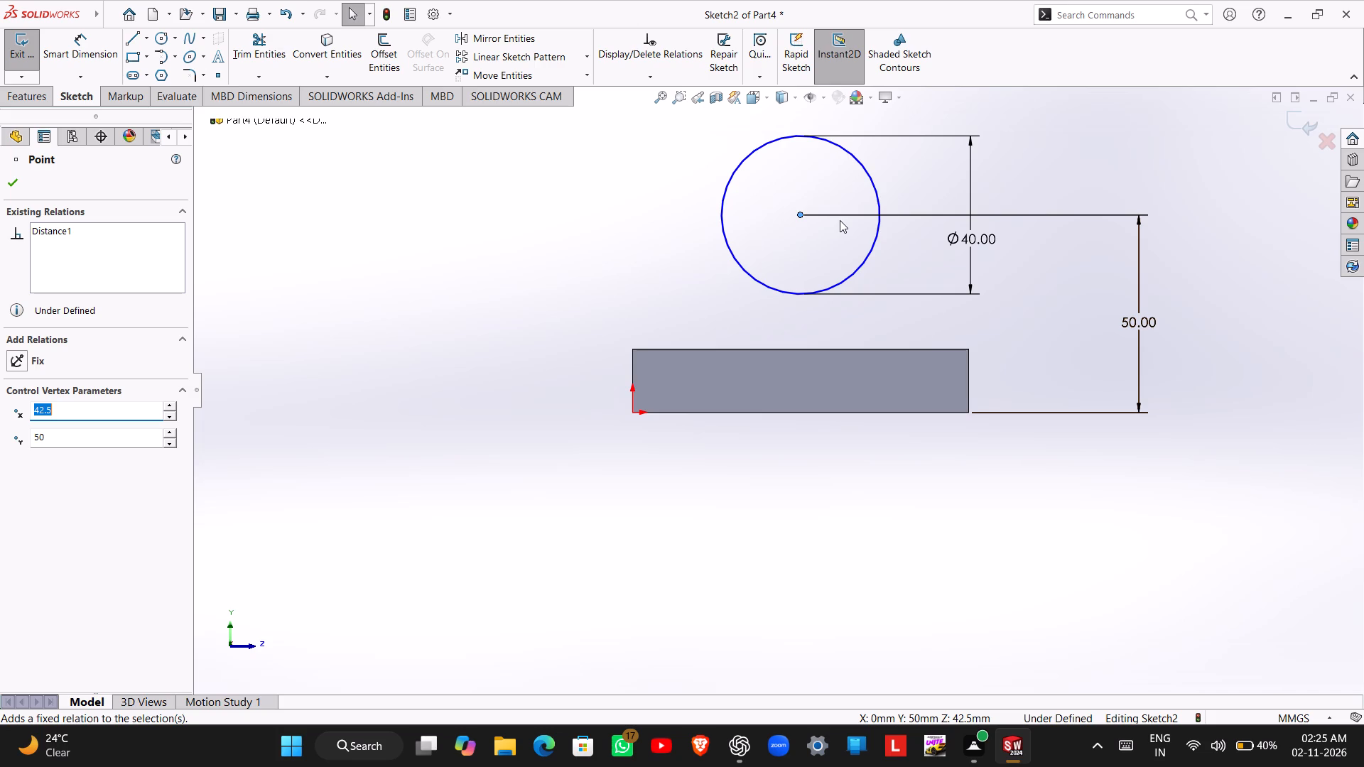
pyautogui.click(33, 60)
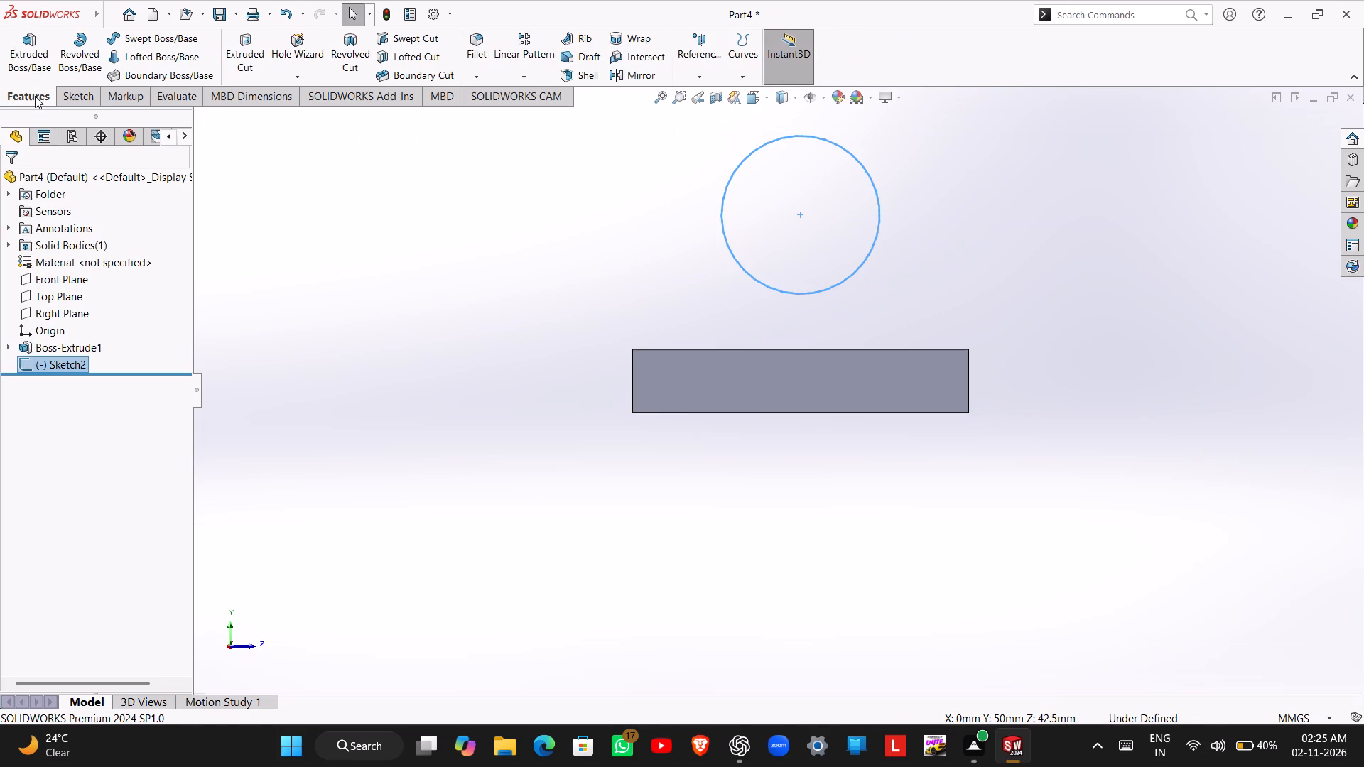
# Extrude the 40 mm circle as a blind boss 30 mm deep, with the direction reversed so it extends over the block.
pyautogui.click(35, 77)
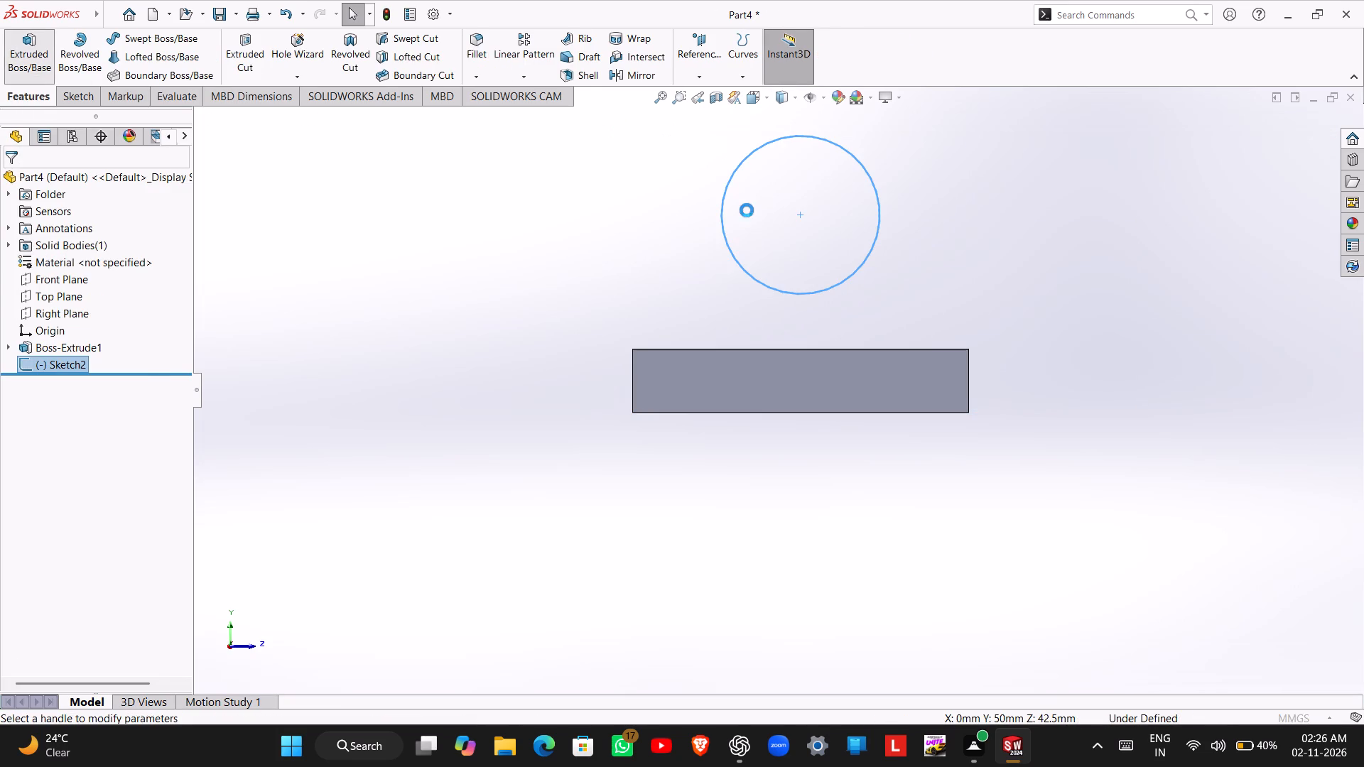
pyautogui.moveTo(731, 234); pyautogui.dragTo(869, 256, button='middle')
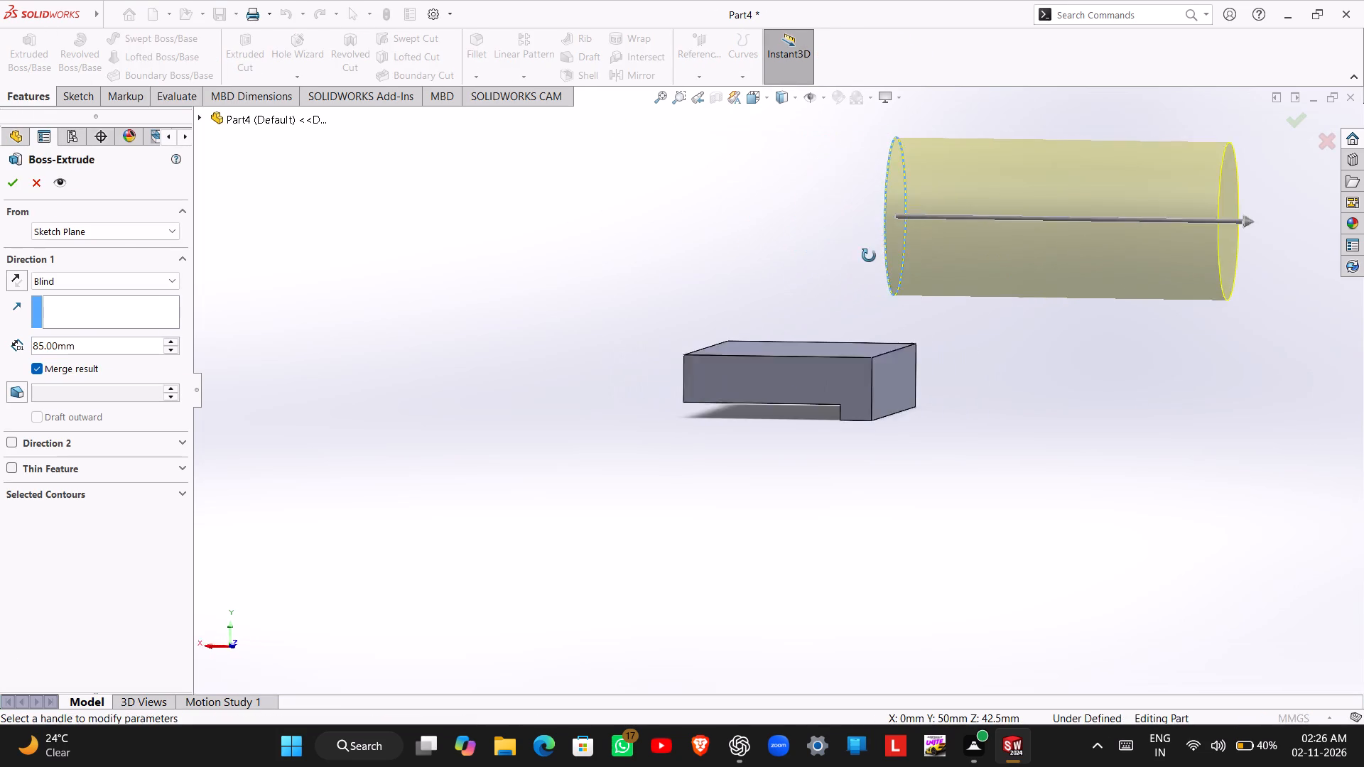
pyautogui.moveTo(869, 256); pyautogui.dragTo(748, 380, button='middle')
pyautogui.moveTo(748, 379); pyautogui.dragTo(634, 612, button='middle')
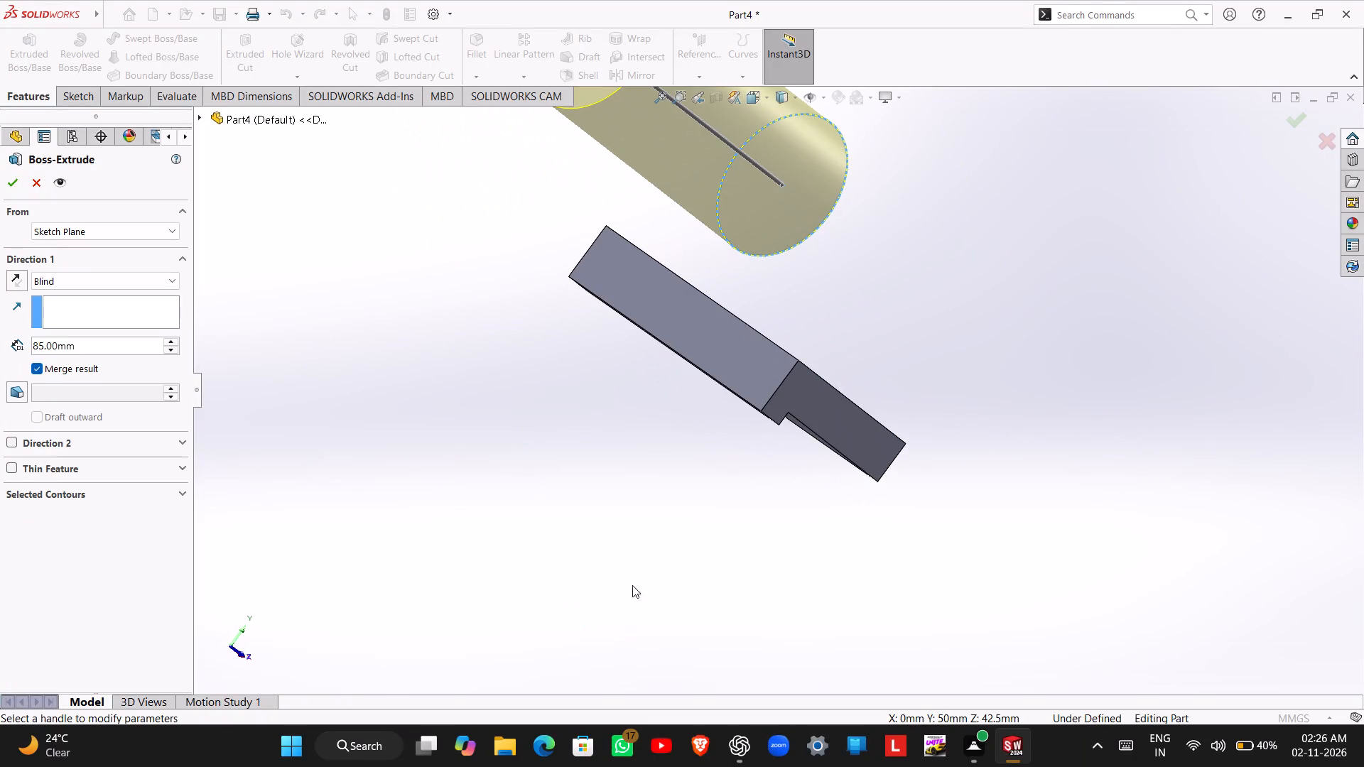
pyautogui.click(6, 276)
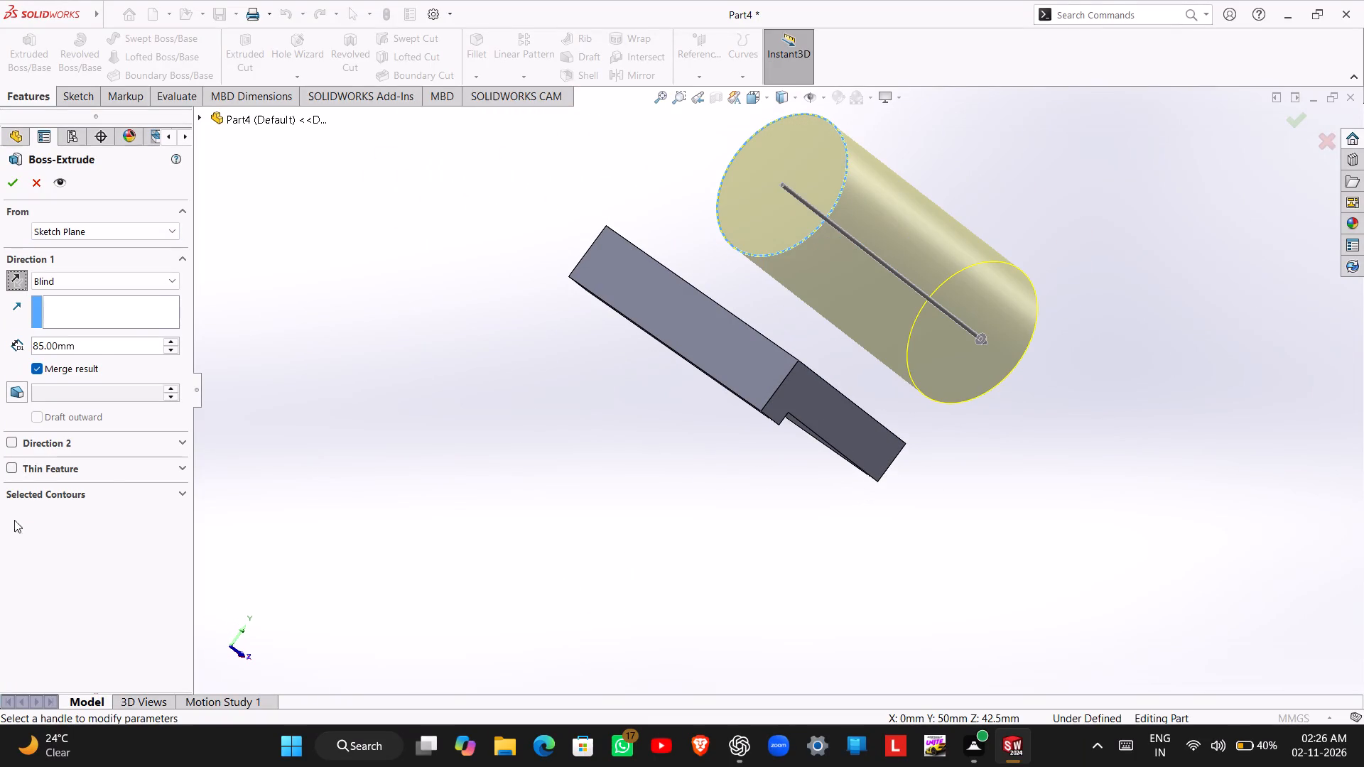
pyautogui.doubleClick(101, 350)
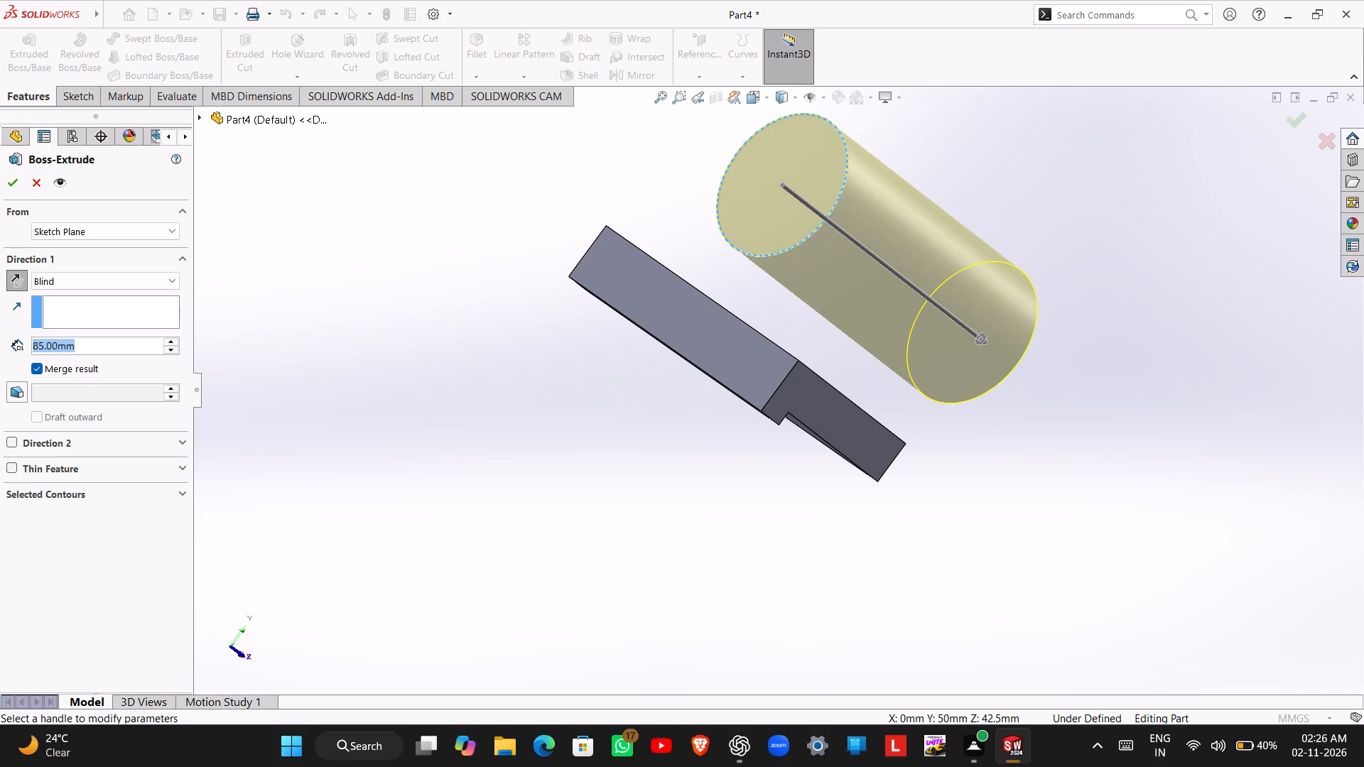
pyautogui.write('30')
pyautogui.press('Return')
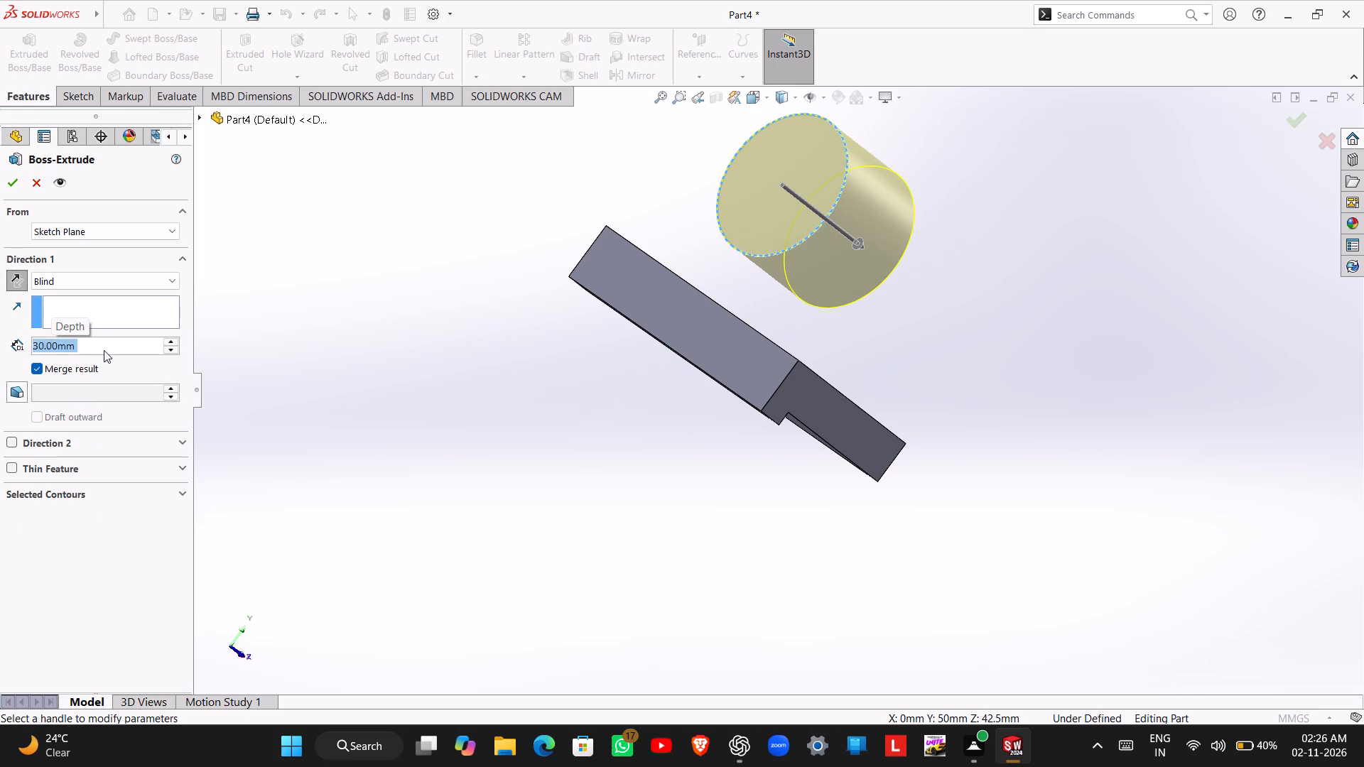
pyautogui.press('Return')
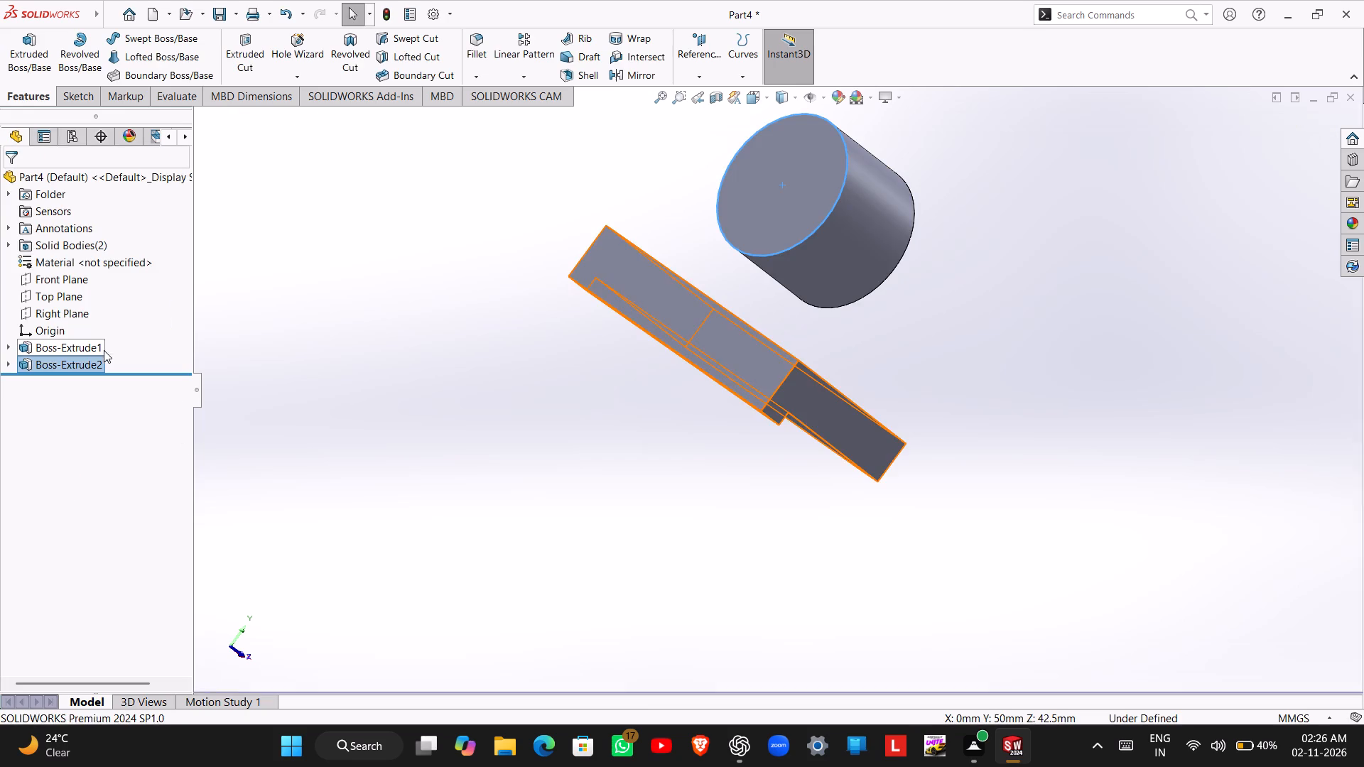
# On the cylinder's end face flush with the block's foot side, sketch a line about 52 mm long from the block's origin-side upper corner to the circle's edge.
pyautogui.moveTo(899, 241); pyautogui.dragTo(803, 271, button='middle')
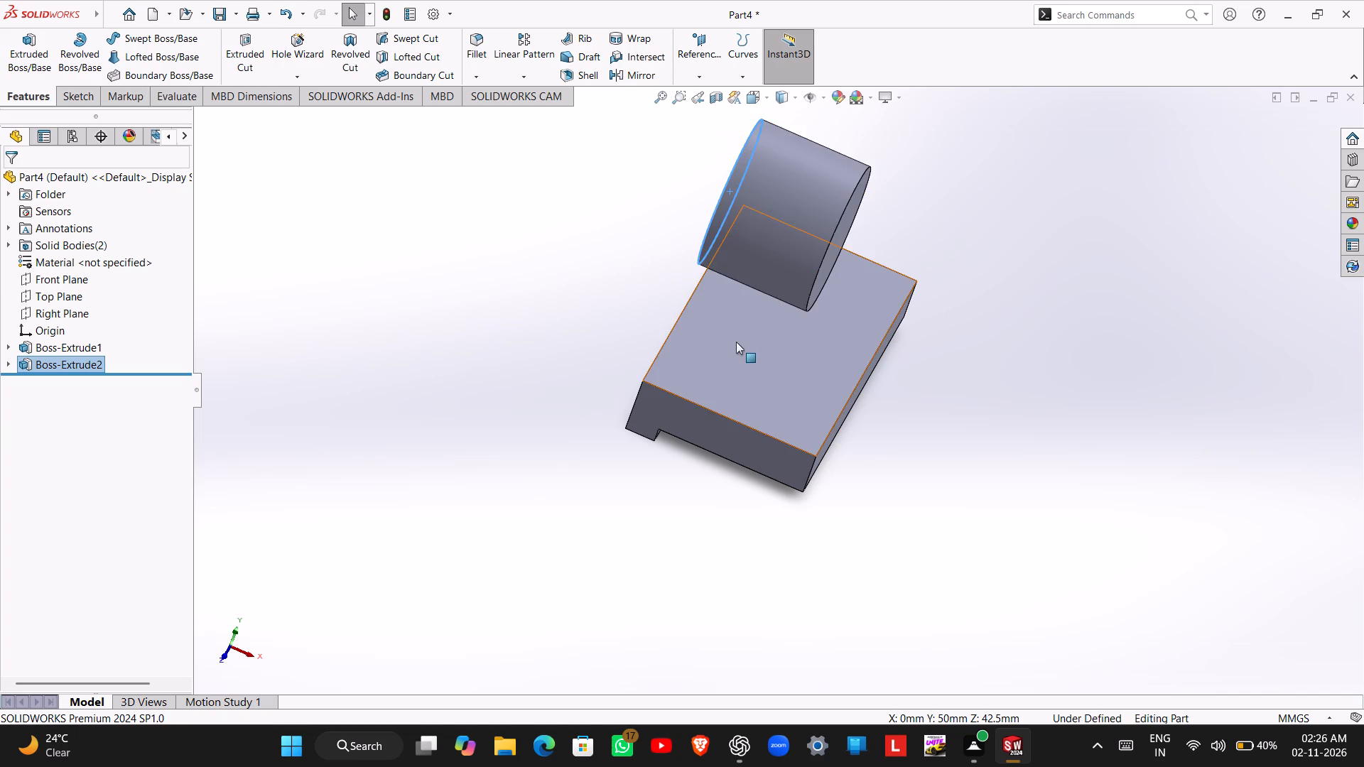
pyautogui.moveTo(736, 342); pyautogui.dragTo(862, 306, button='middle')
pyautogui.click(812, 219)
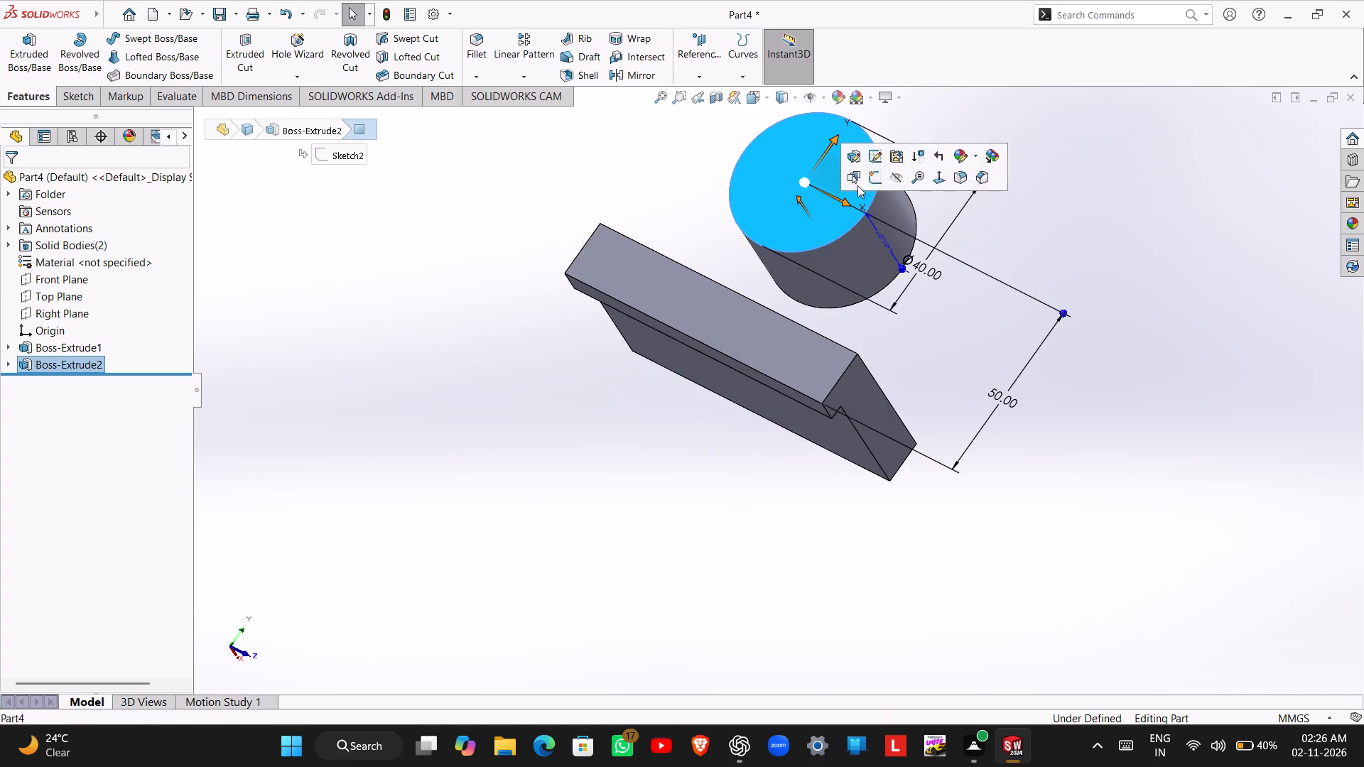
pyautogui.click(875, 186)
pyautogui.scroll(1, 839, 267)
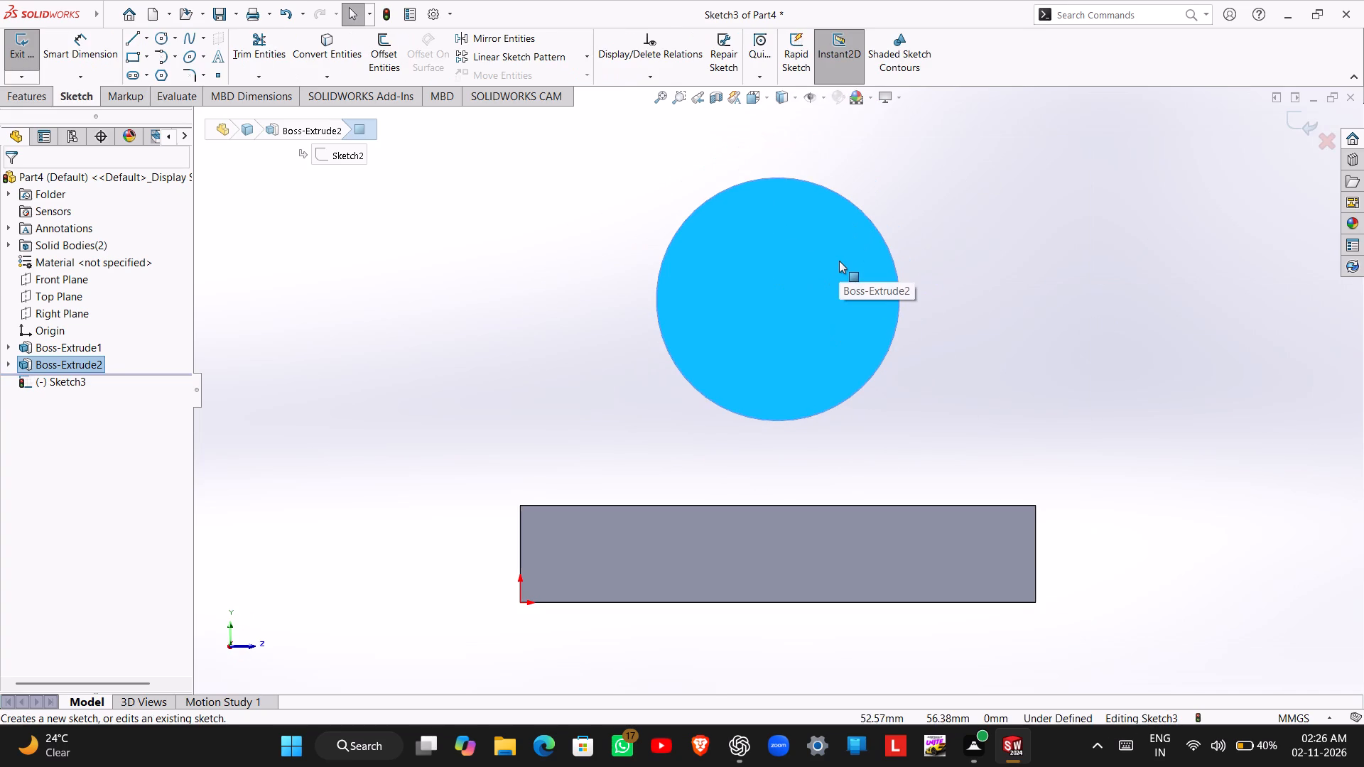
pyautogui.scroll(1, 838, 254)
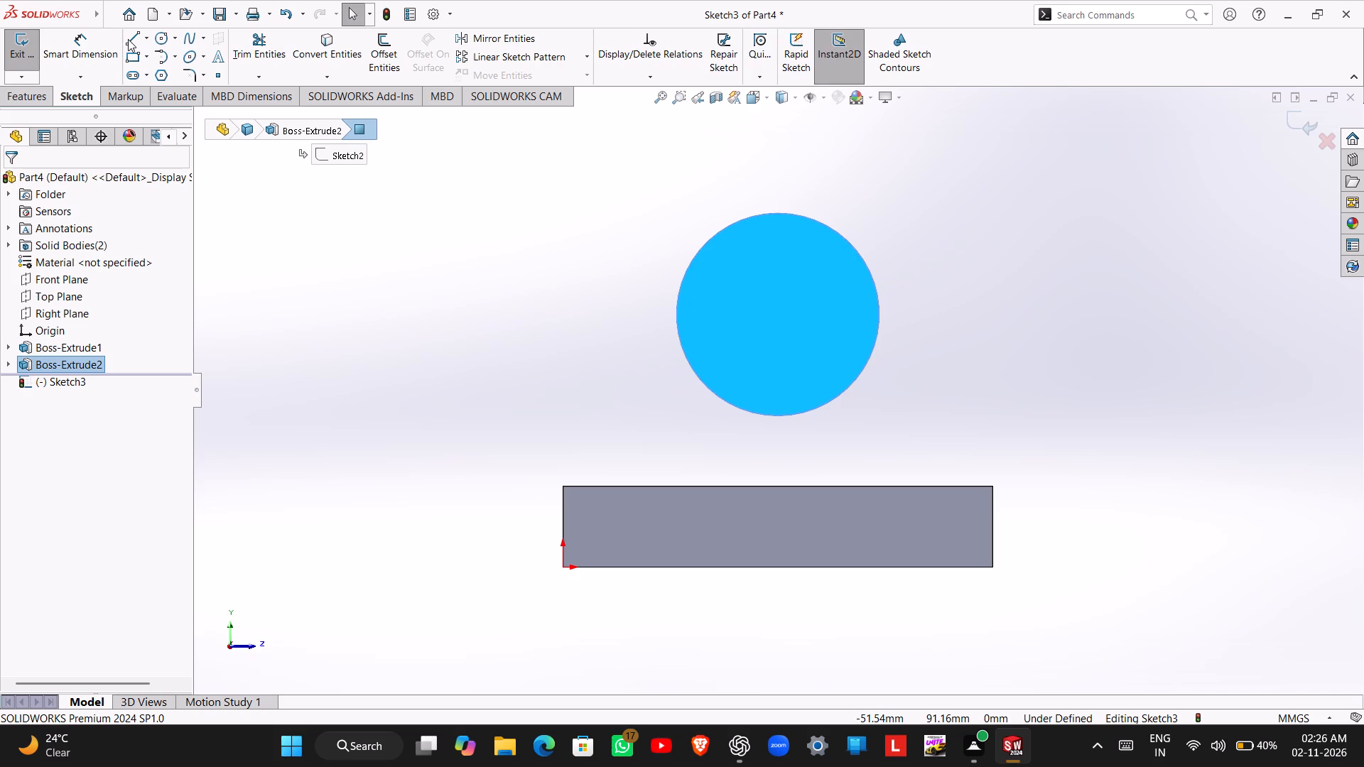
pyautogui.click(128, 39)
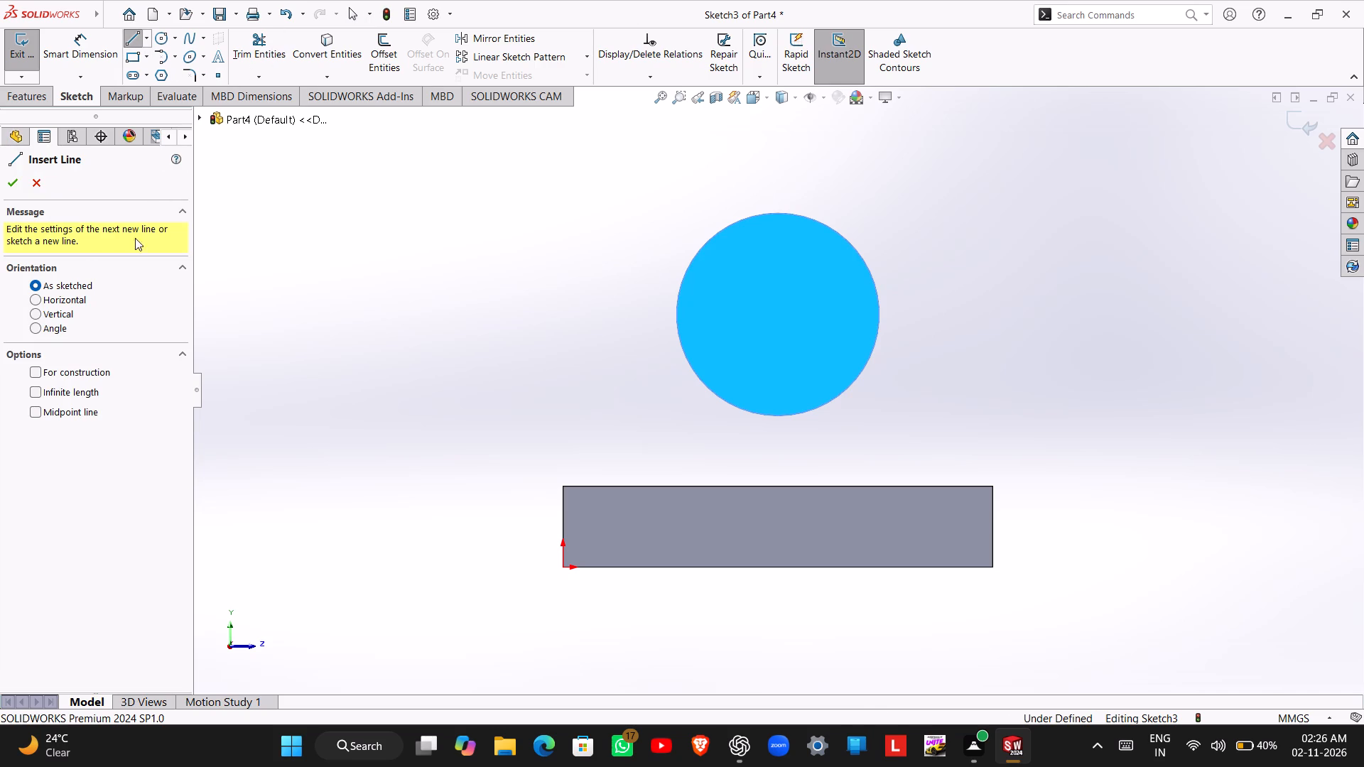
pyautogui.click(561, 484)
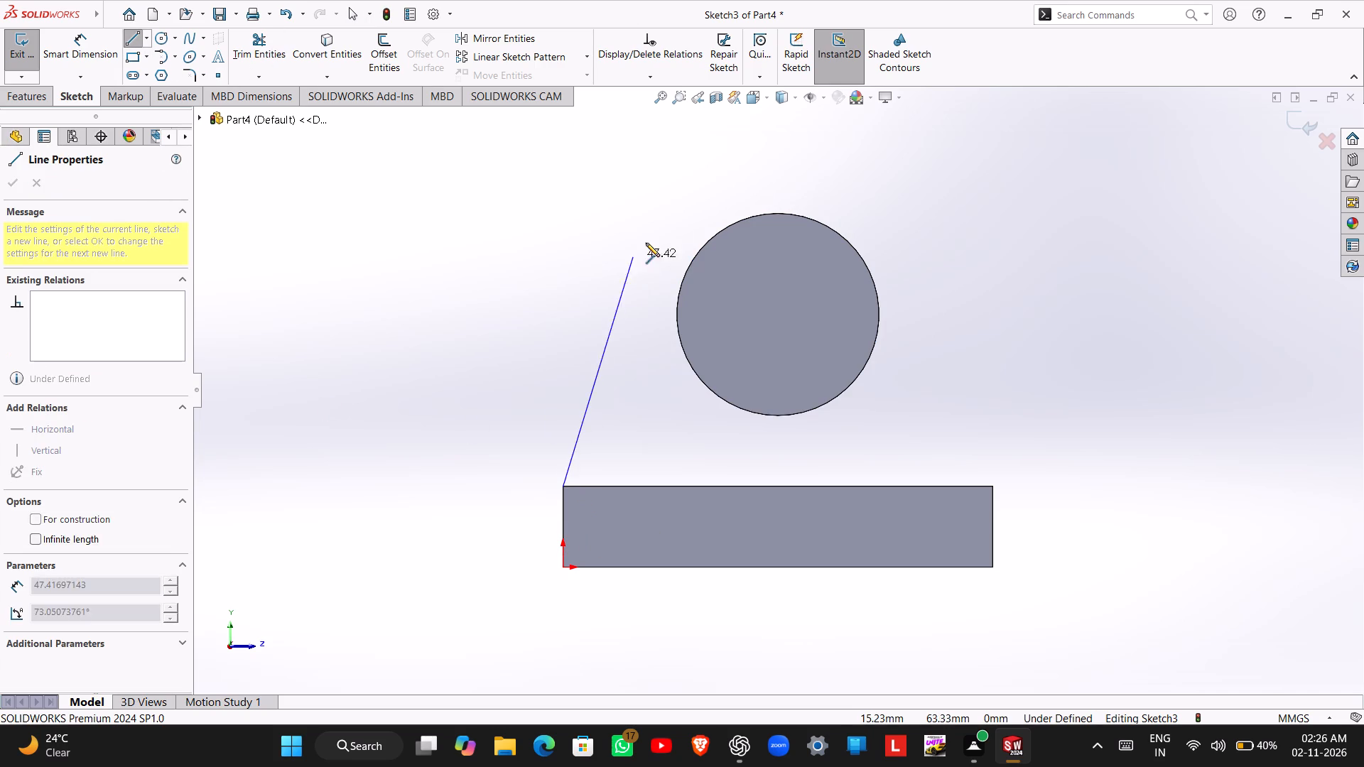
pyautogui.click(691, 258)
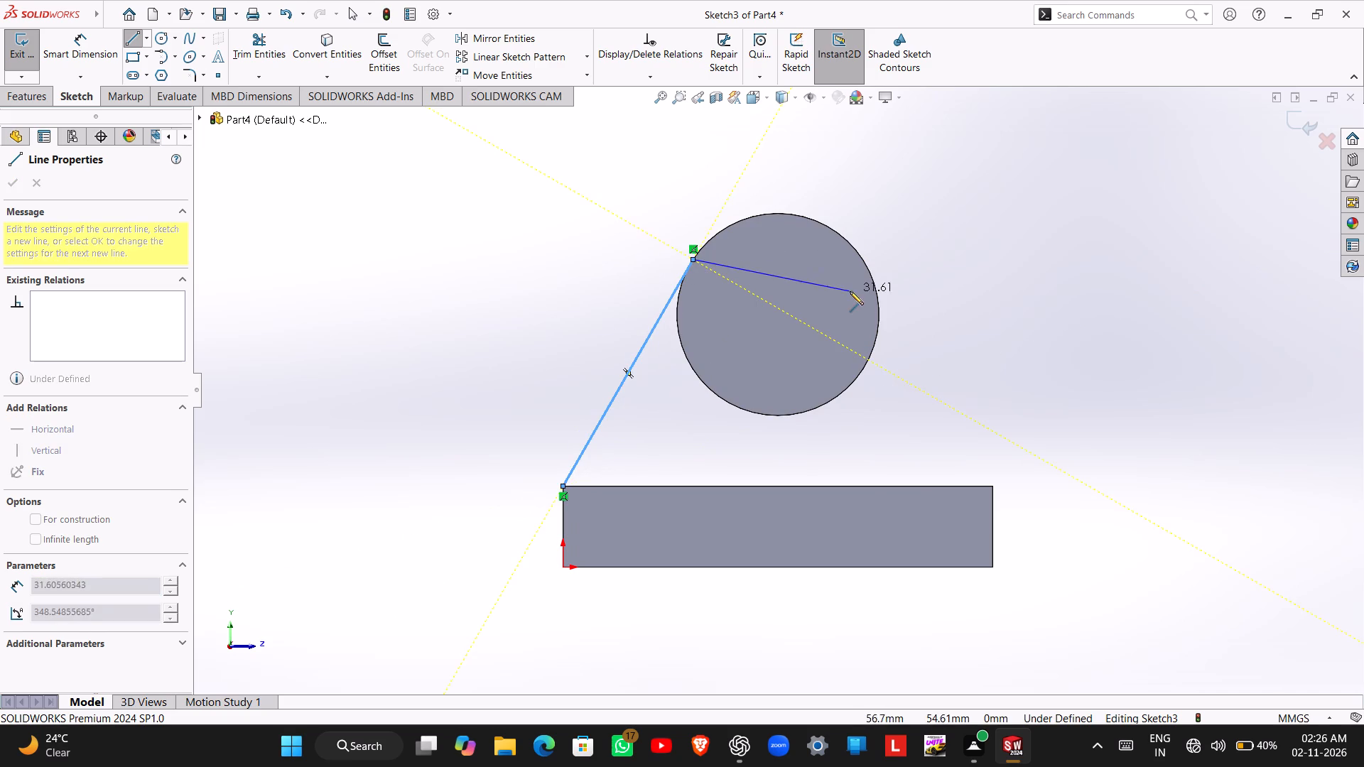
pyautogui.press('Escape')
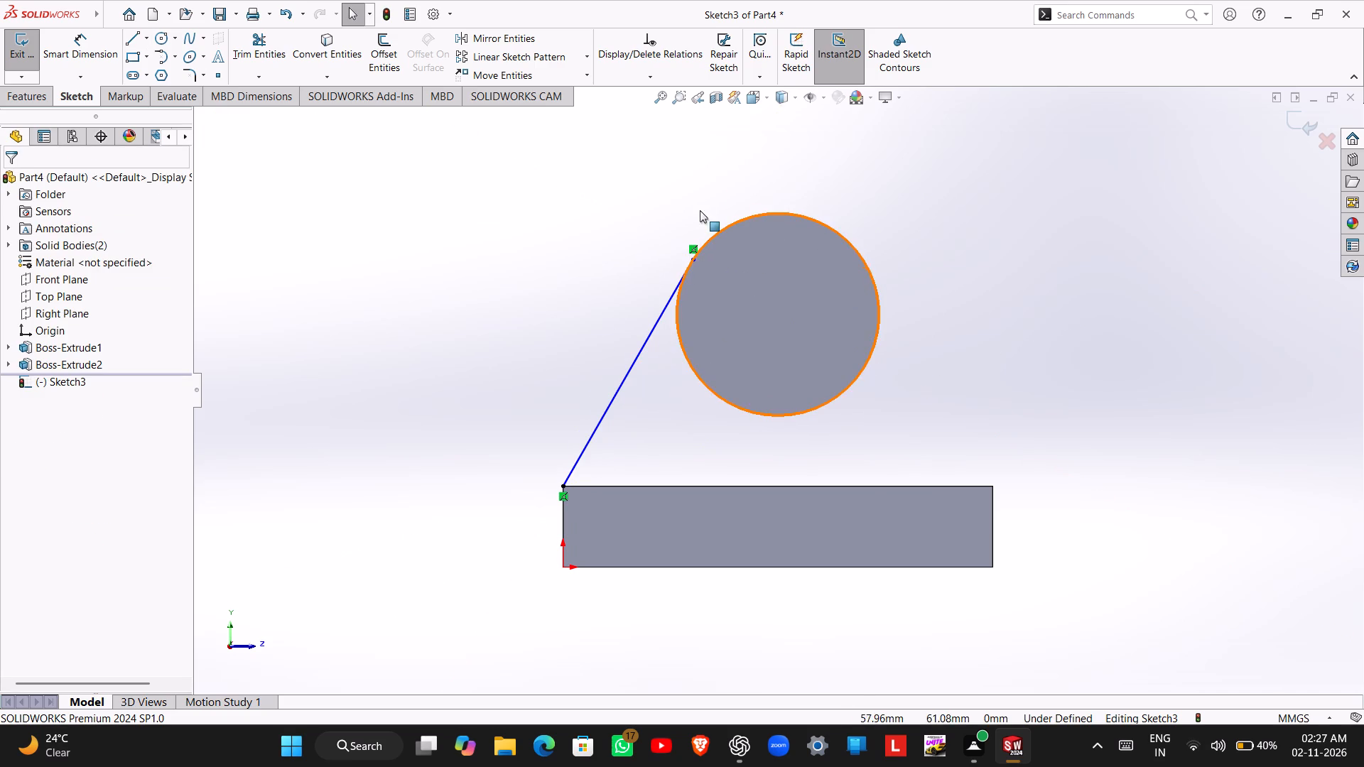
# Sketch a mirrored line about 52 mm long from the block's opposite upper corner to the other side of the circle, level with the first line's end.
pyautogui.click(125, 37)
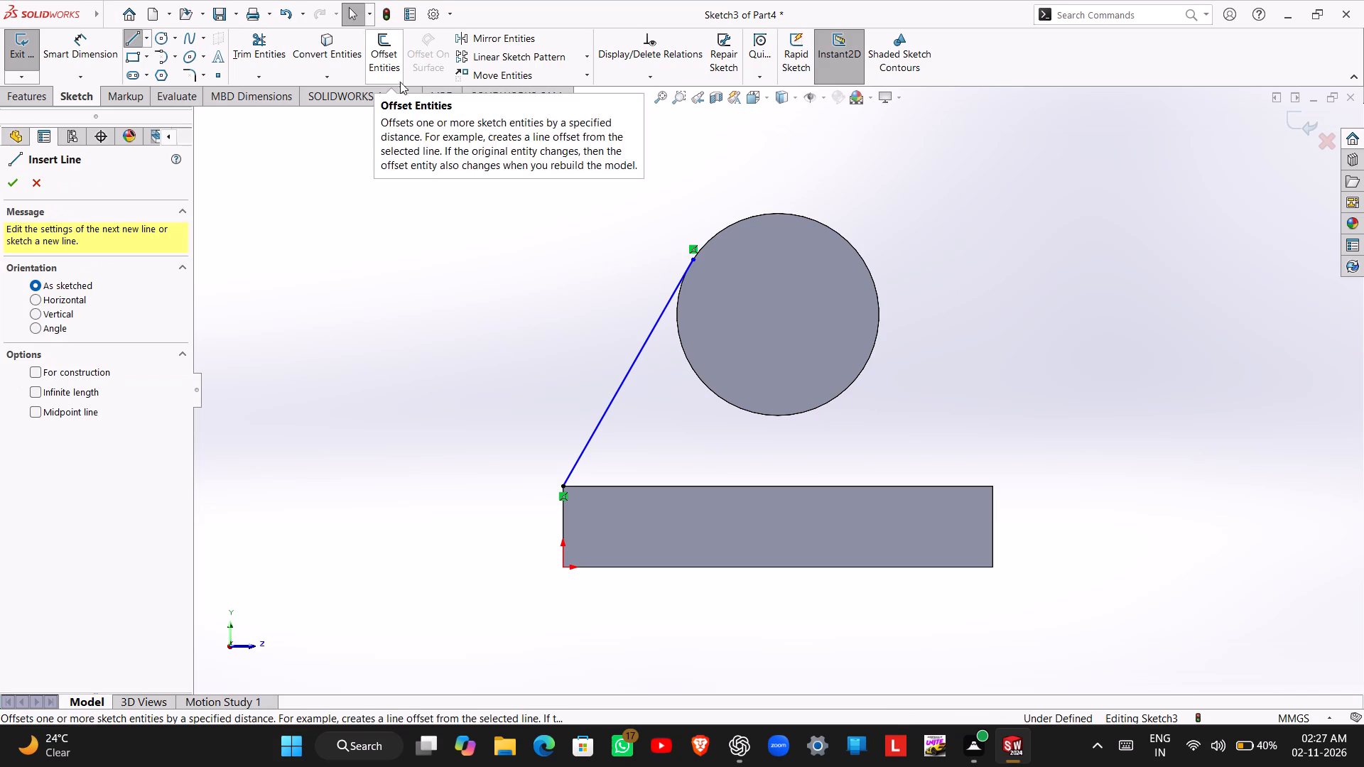
pyautogui.click(992, 486)
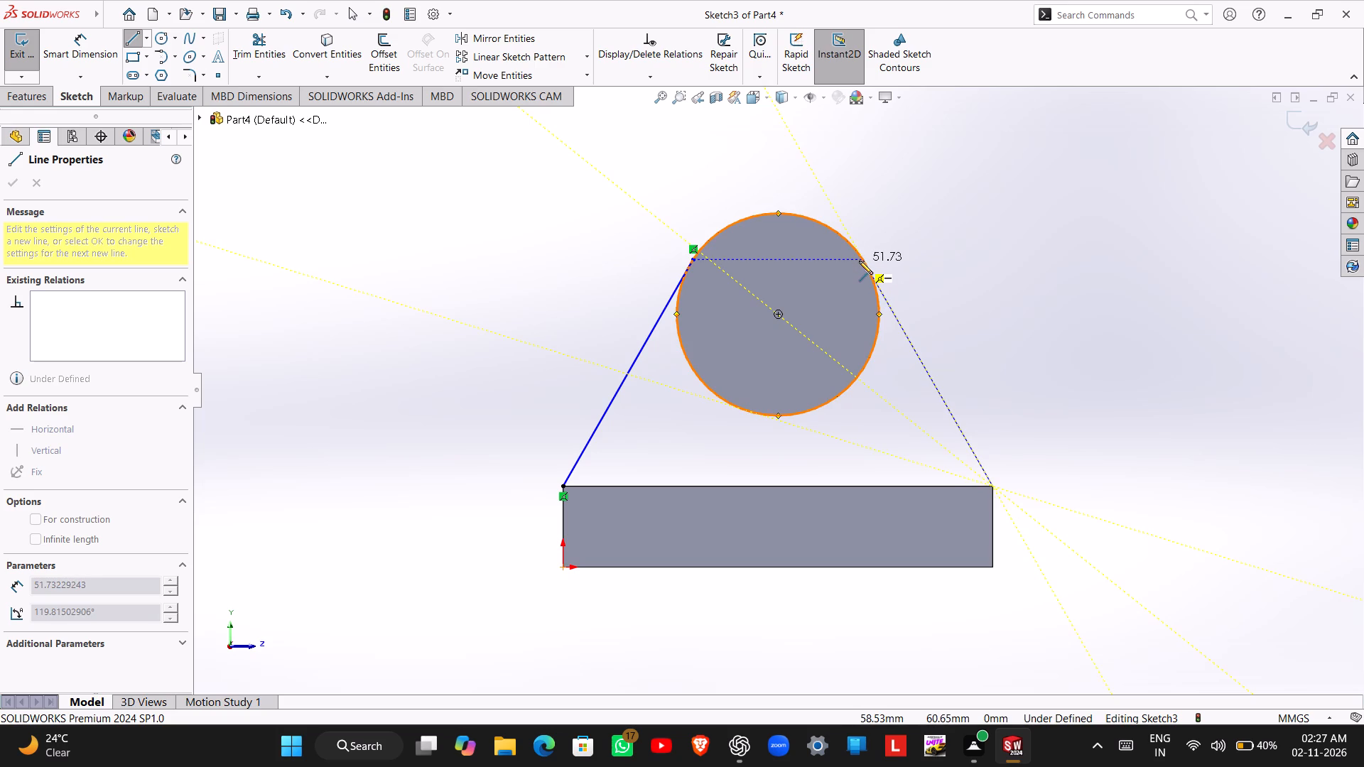
pyautogui.click(859, 259)
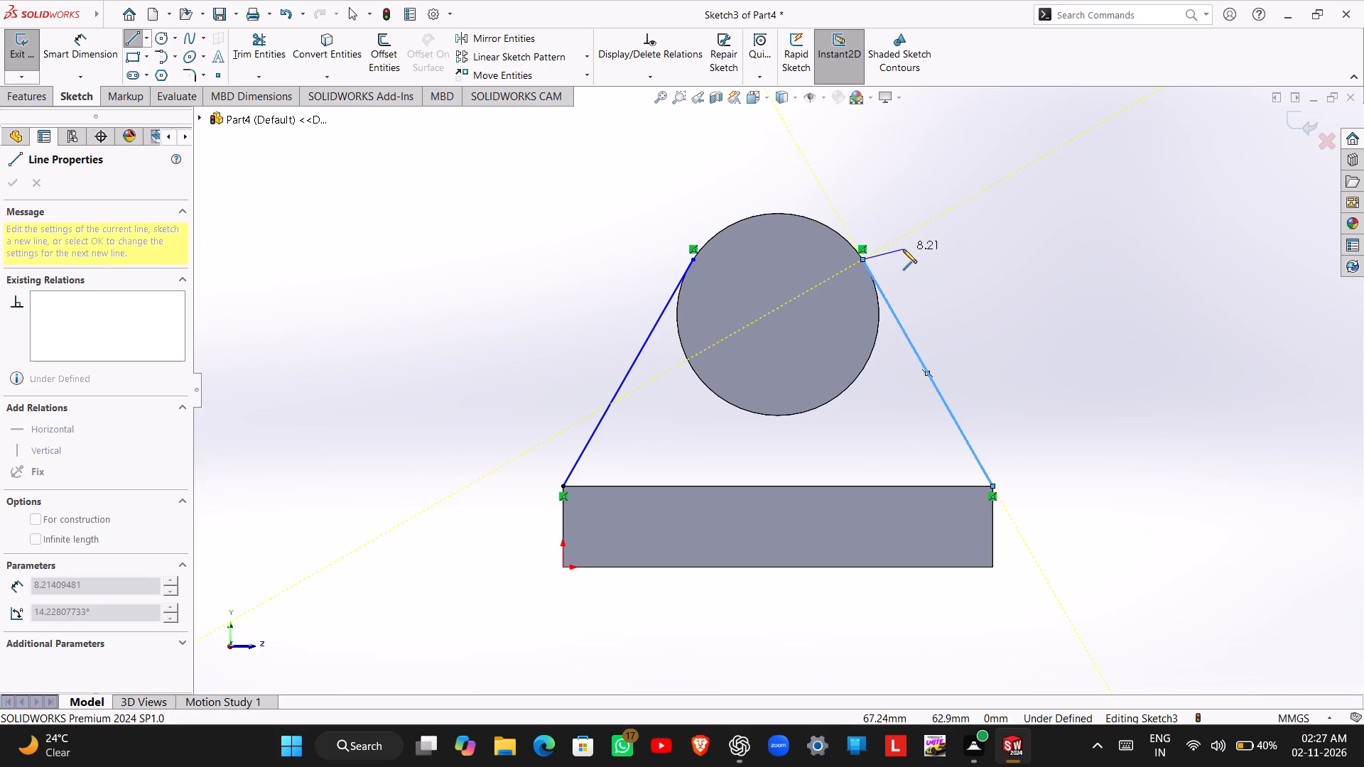
pyautogui.press('Escape')
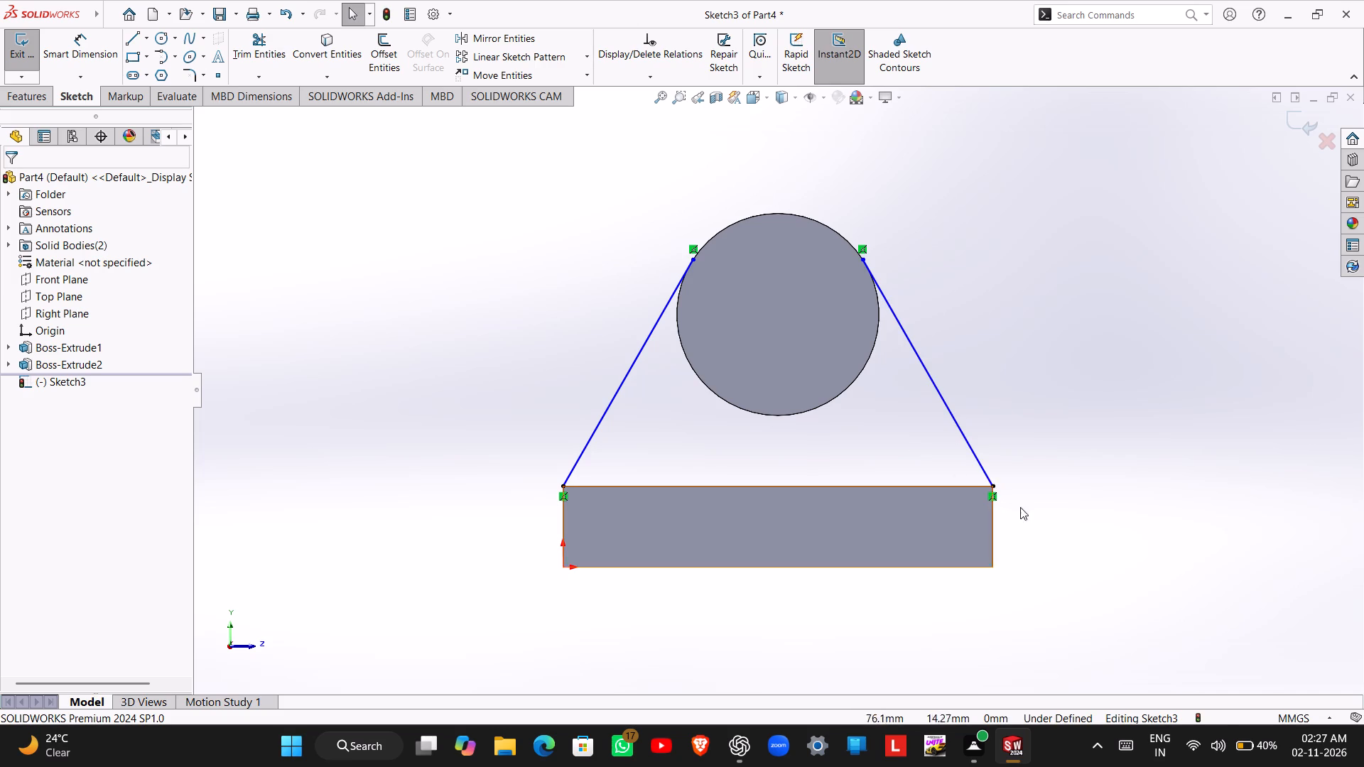
pyautogui.press('Escape')
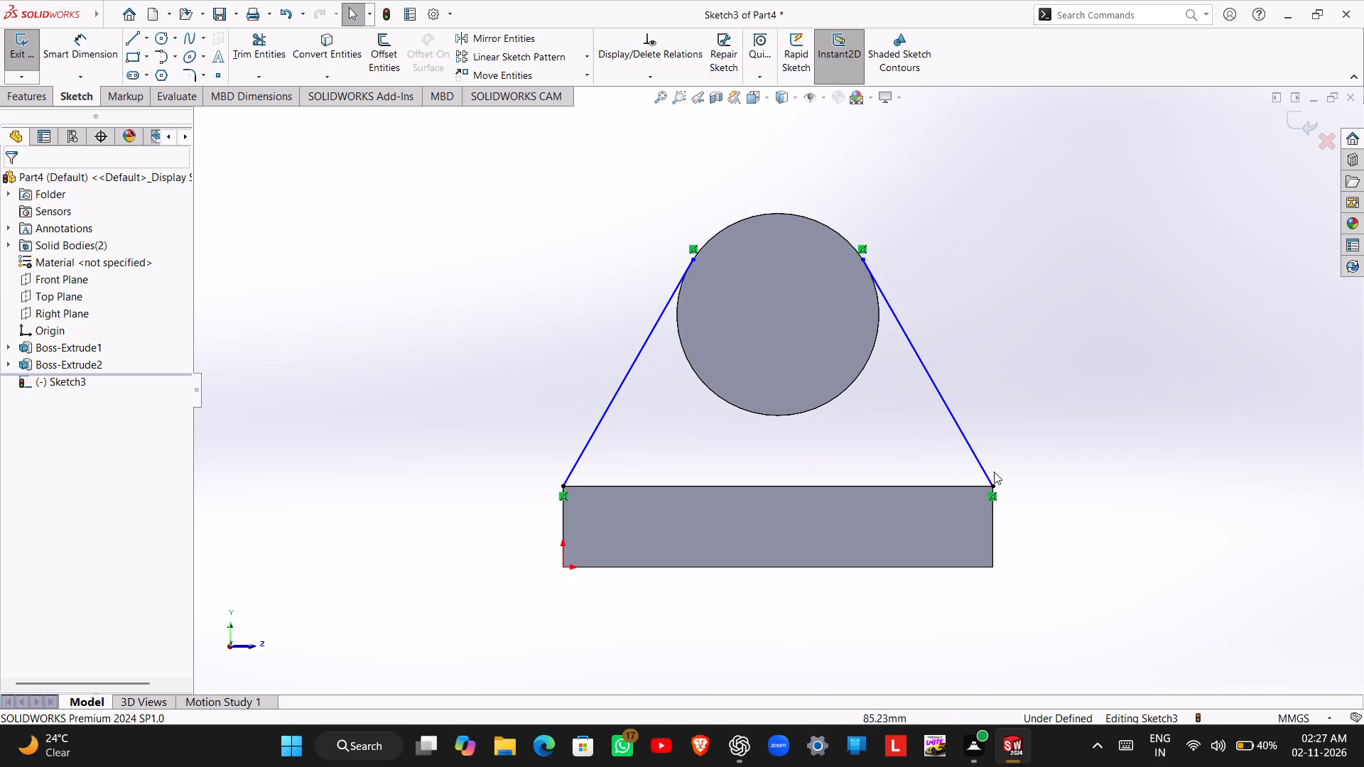
# Join the lower ends of the two sloped lines with an 85 mm horizontal line along the block's top edge.
pyautogui.click(134, 38)
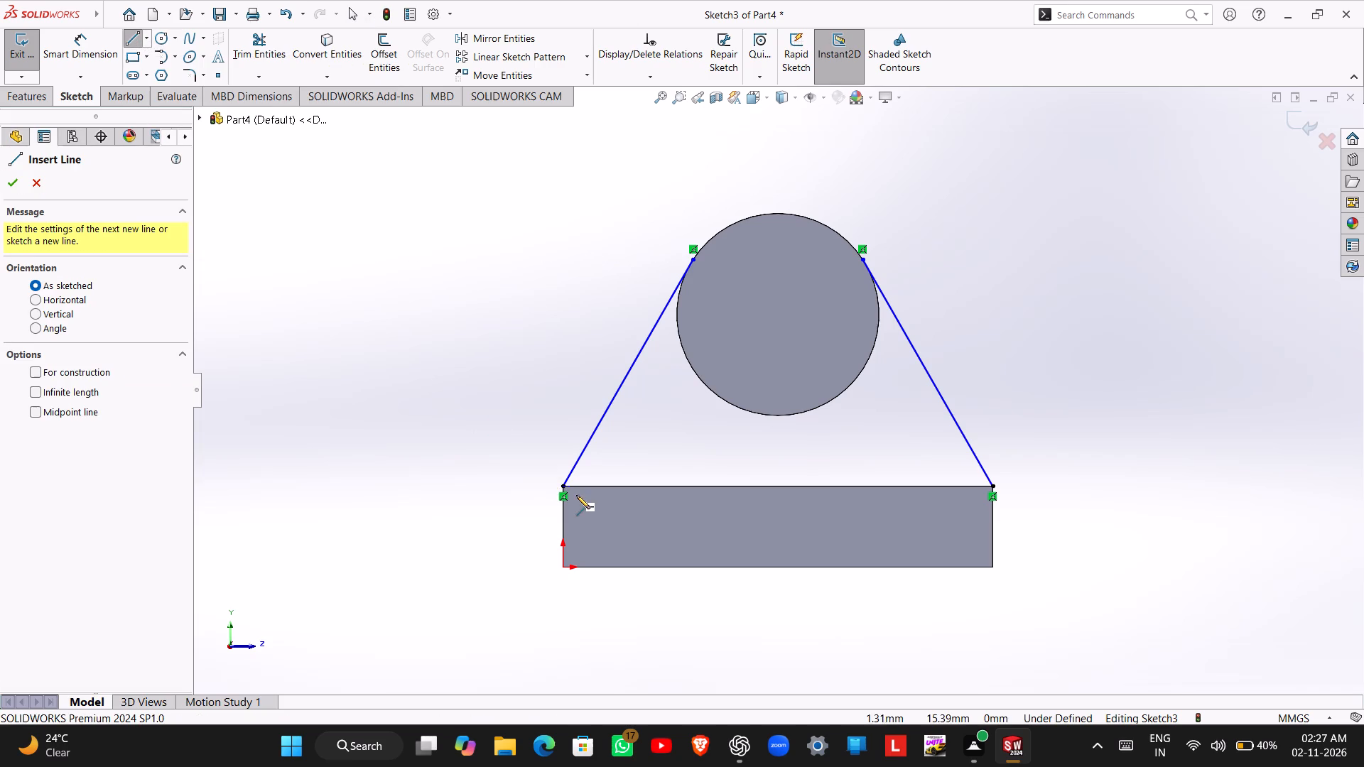
pyautogui.click(562, 487)
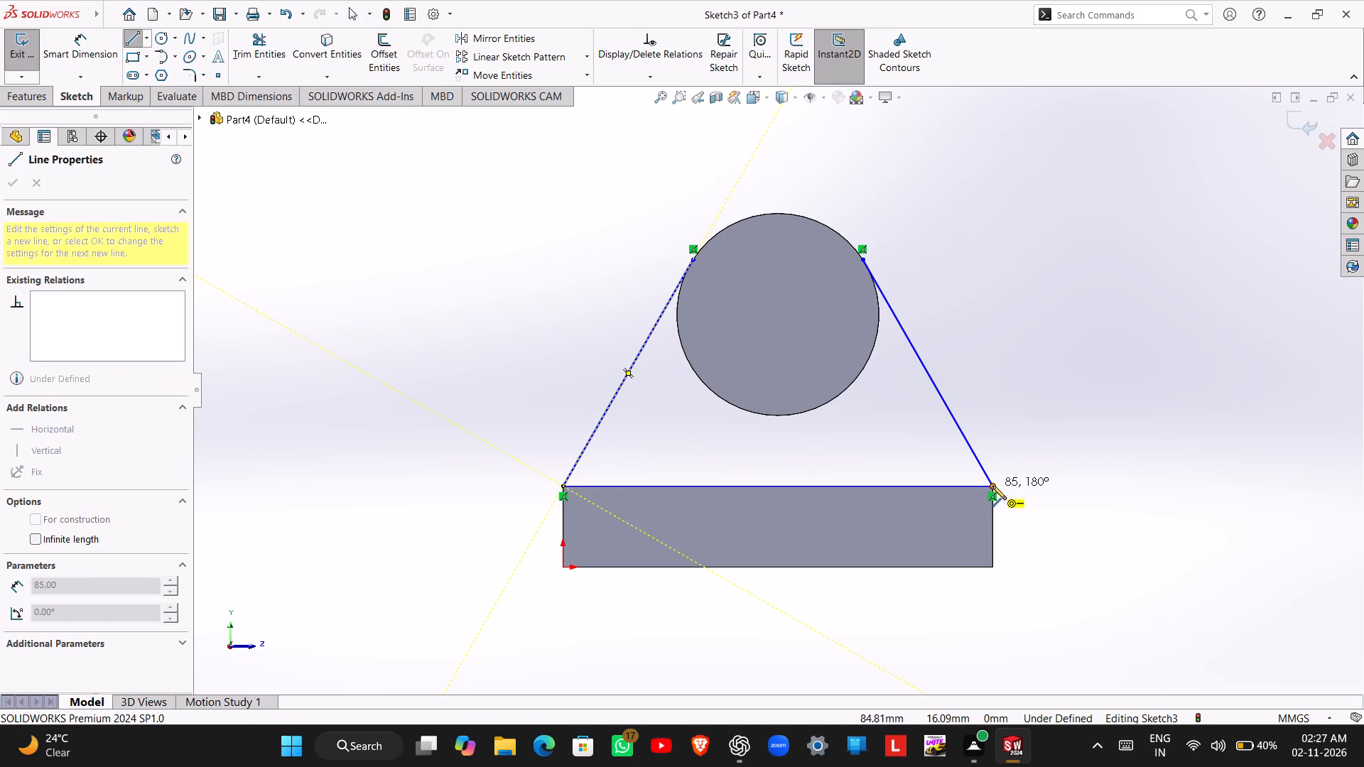
pyautogui.click(993, 484)
pyautogui.press('Escape')
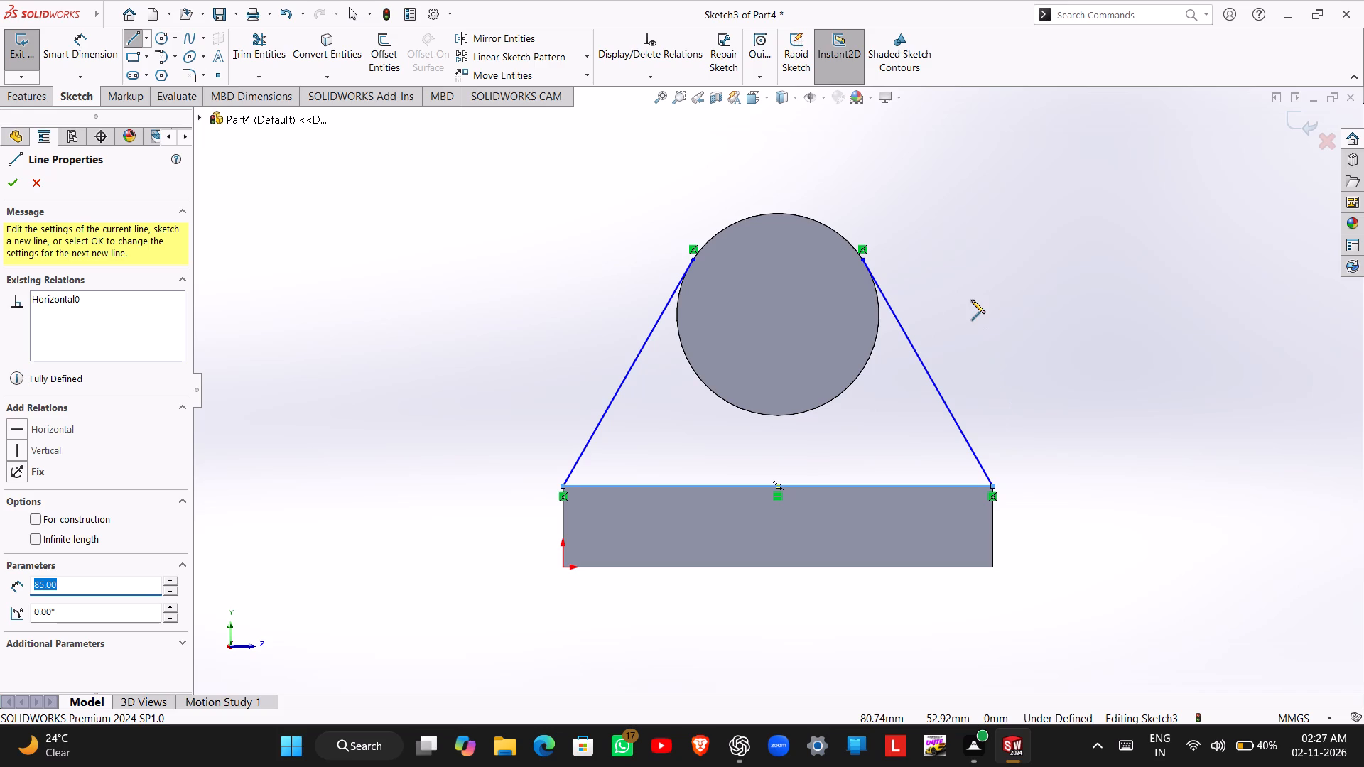
pyautogui.press('Escape')
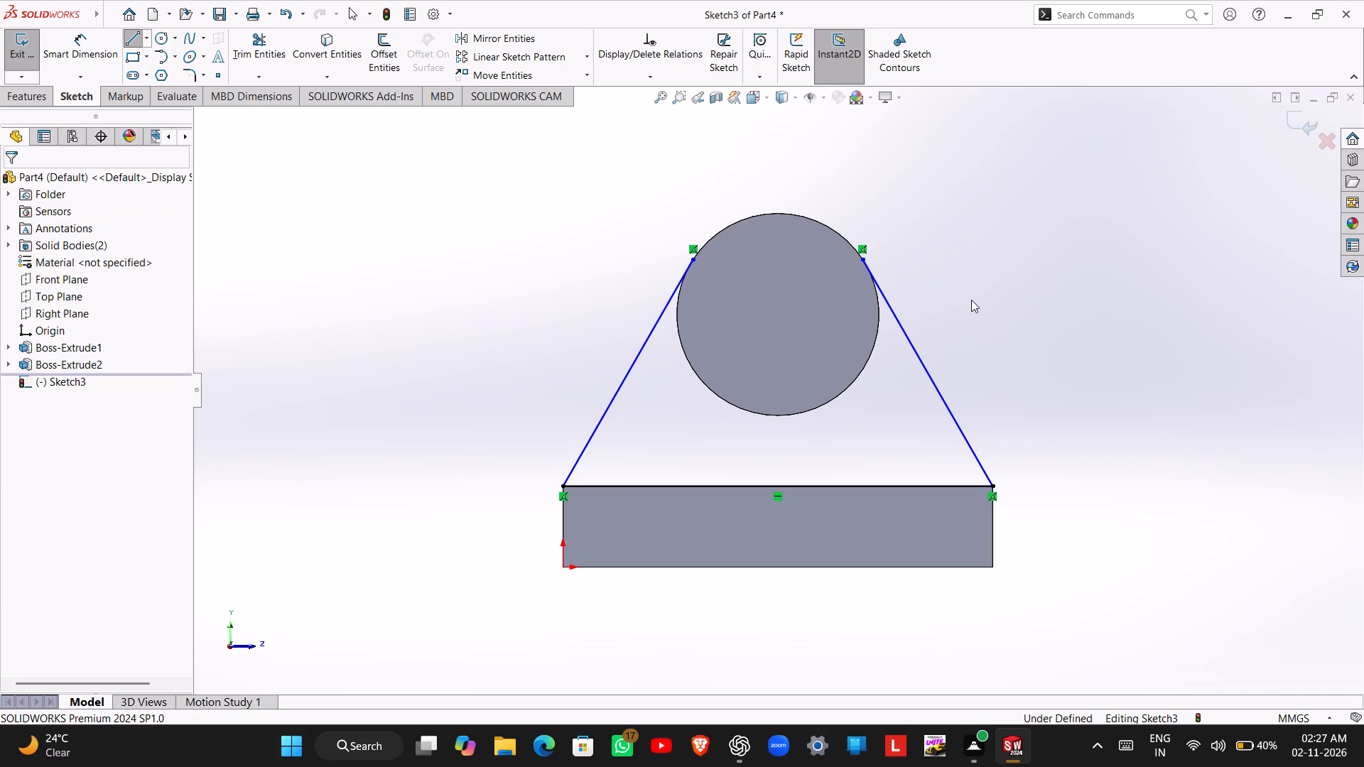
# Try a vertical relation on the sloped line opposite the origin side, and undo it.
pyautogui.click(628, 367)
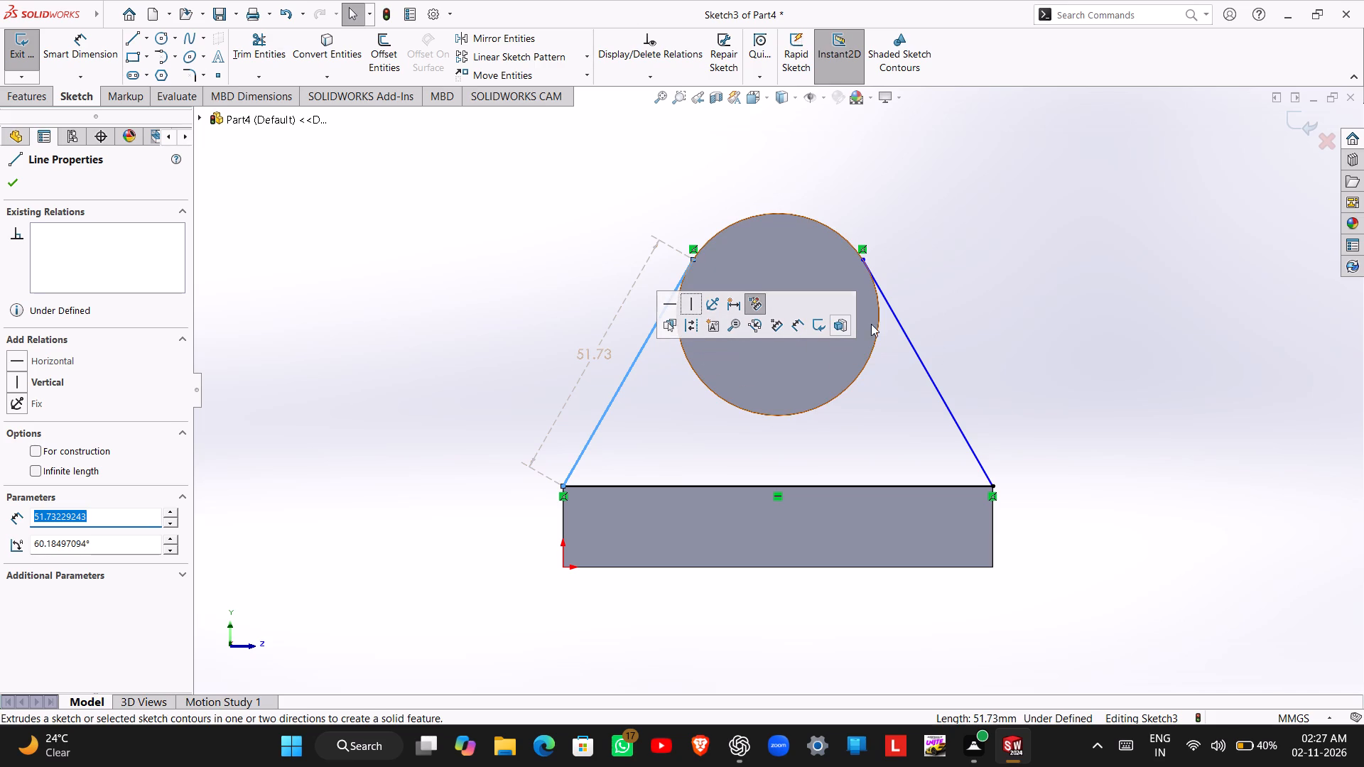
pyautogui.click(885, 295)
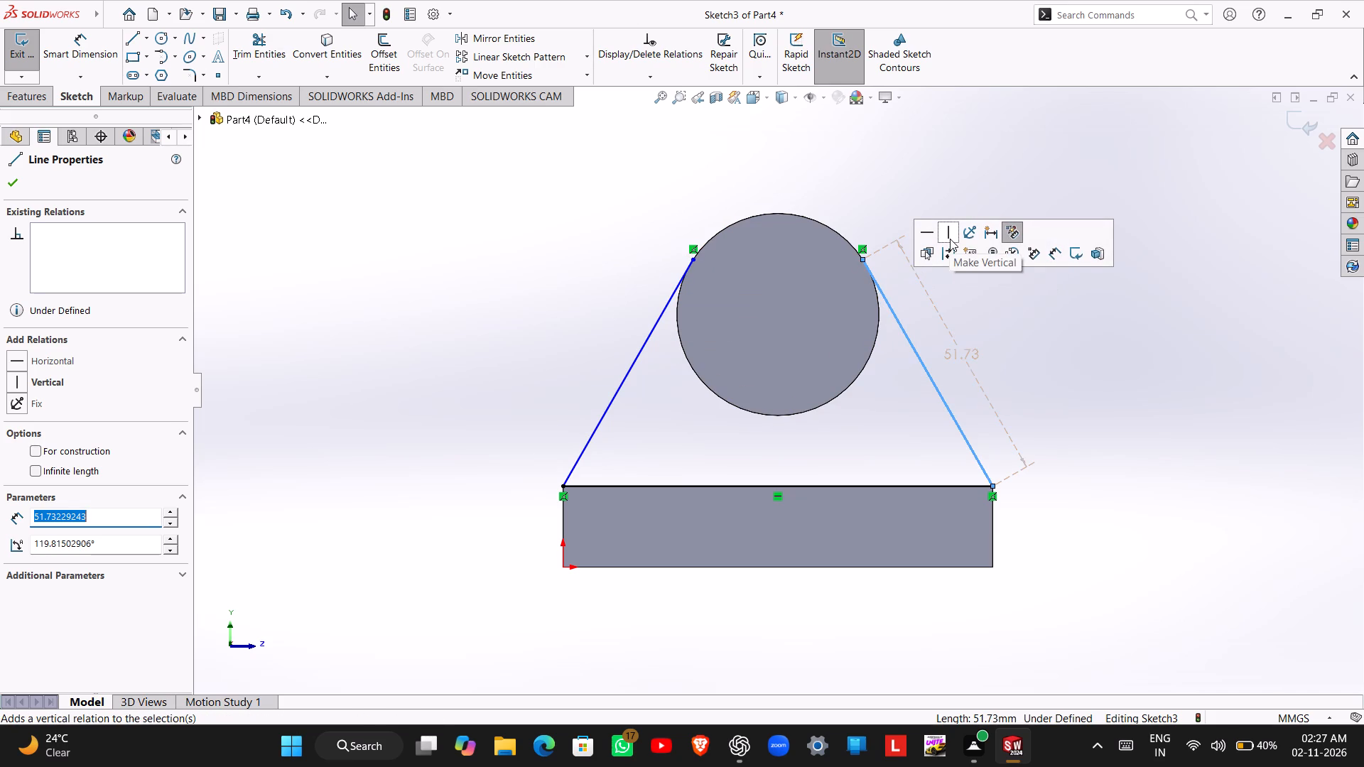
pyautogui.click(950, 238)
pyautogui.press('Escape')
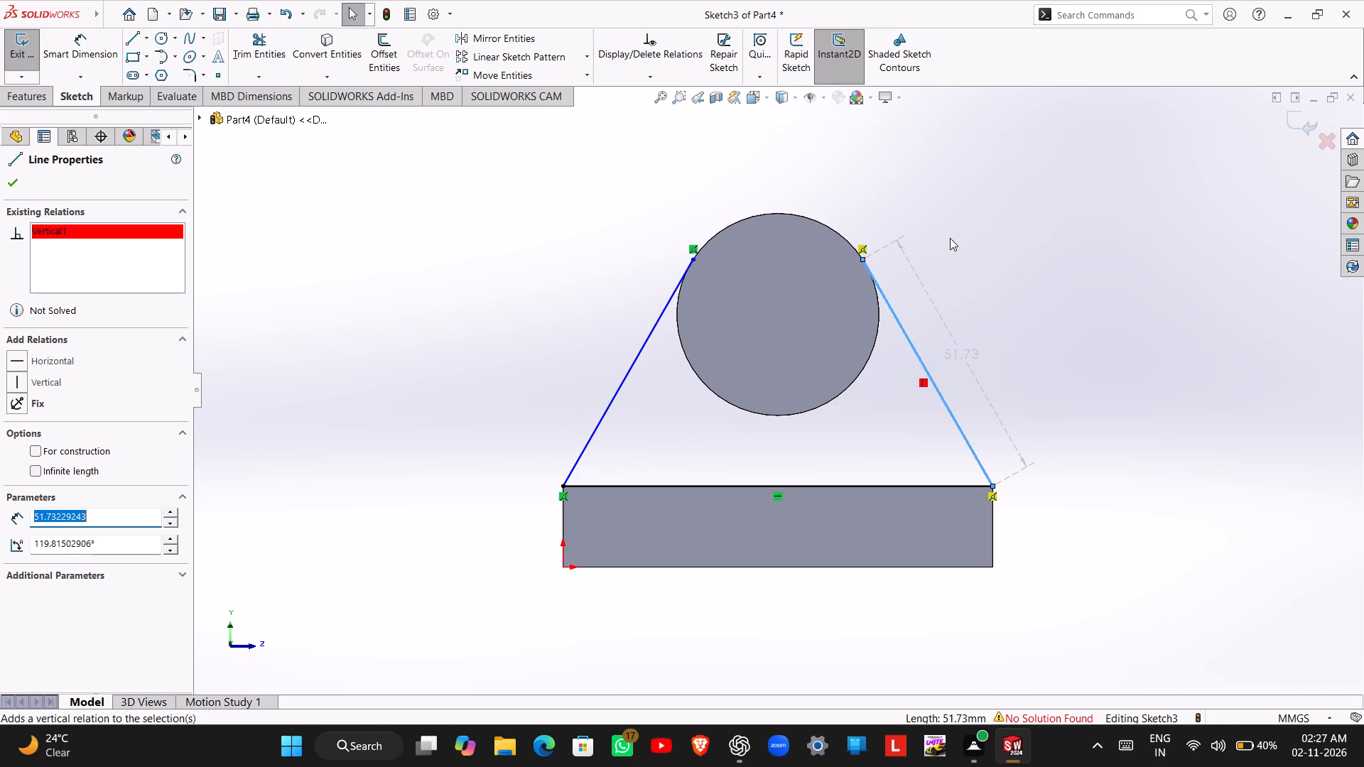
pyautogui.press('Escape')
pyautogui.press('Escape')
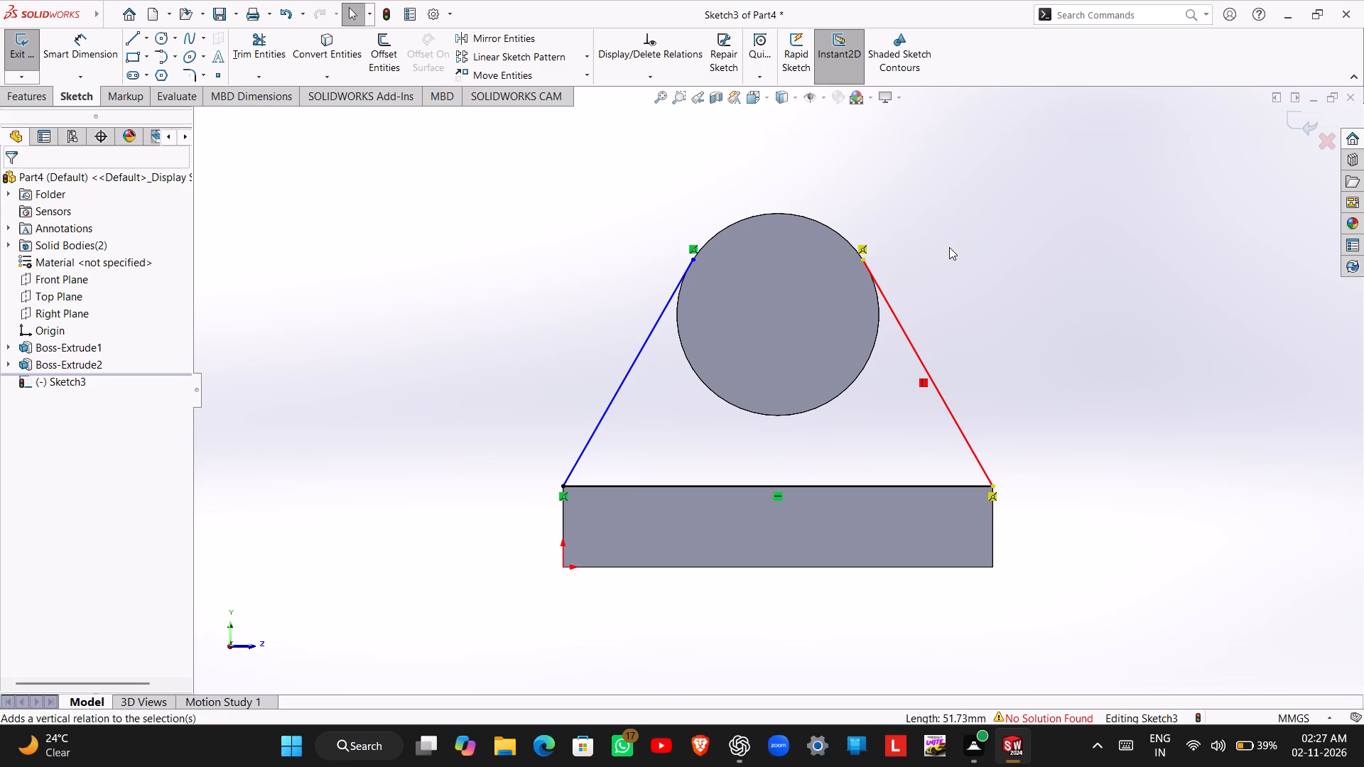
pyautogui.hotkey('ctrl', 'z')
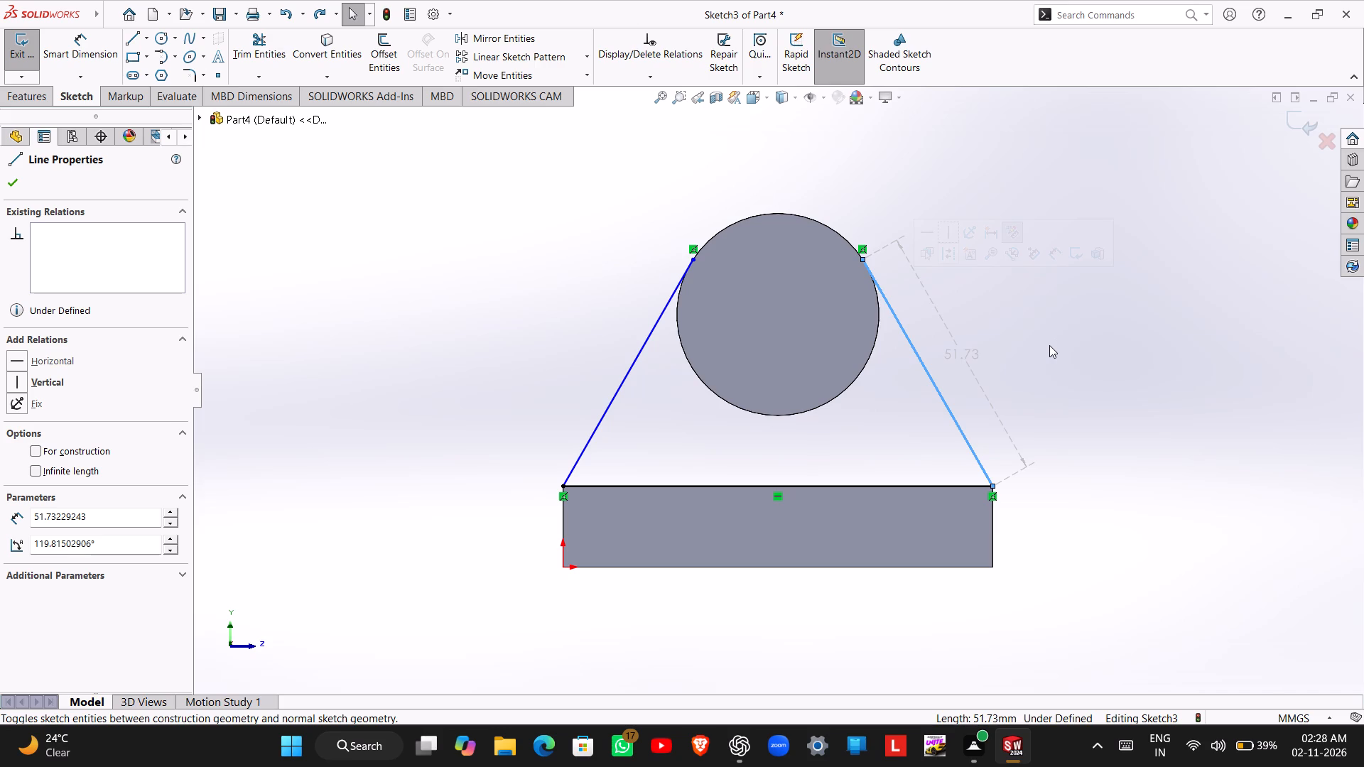
# Exit the sketch of the two sloped lines and base line.
pyautogui.click(9, 56)
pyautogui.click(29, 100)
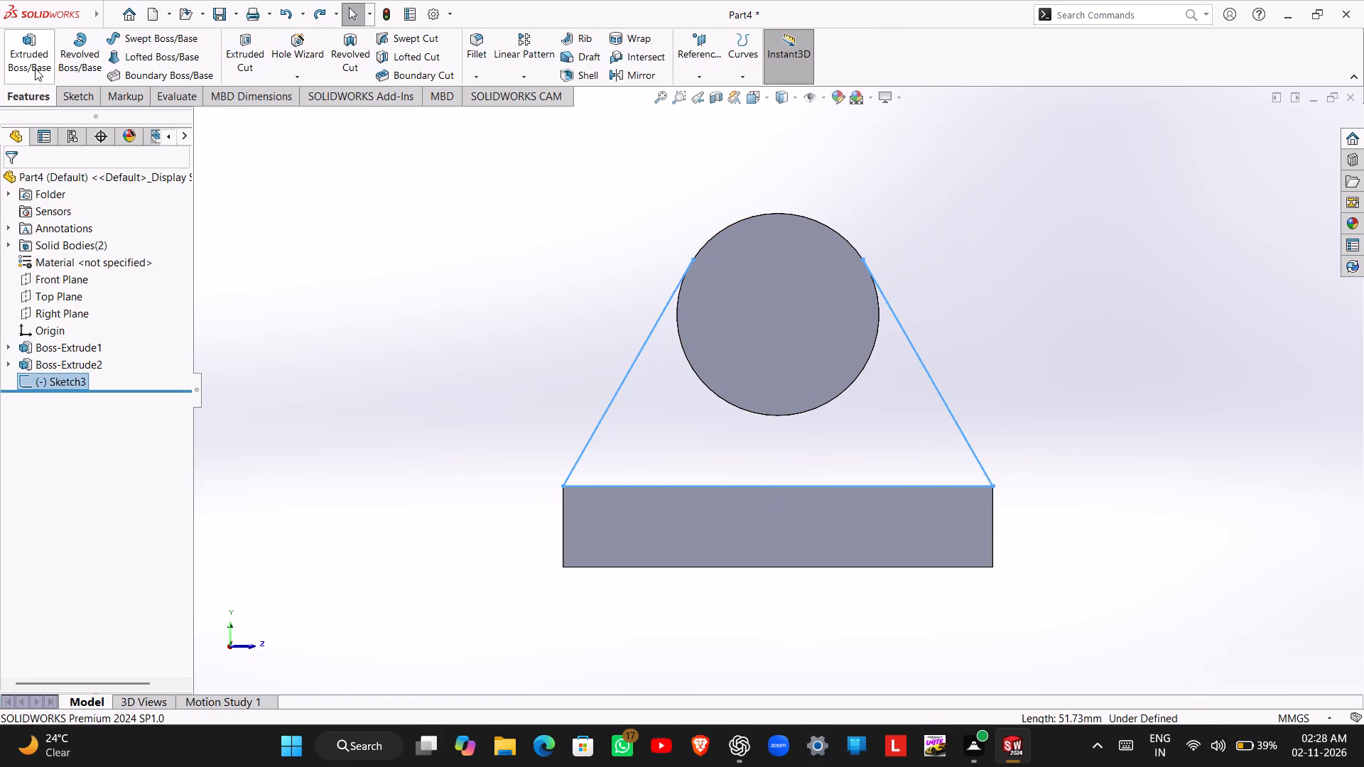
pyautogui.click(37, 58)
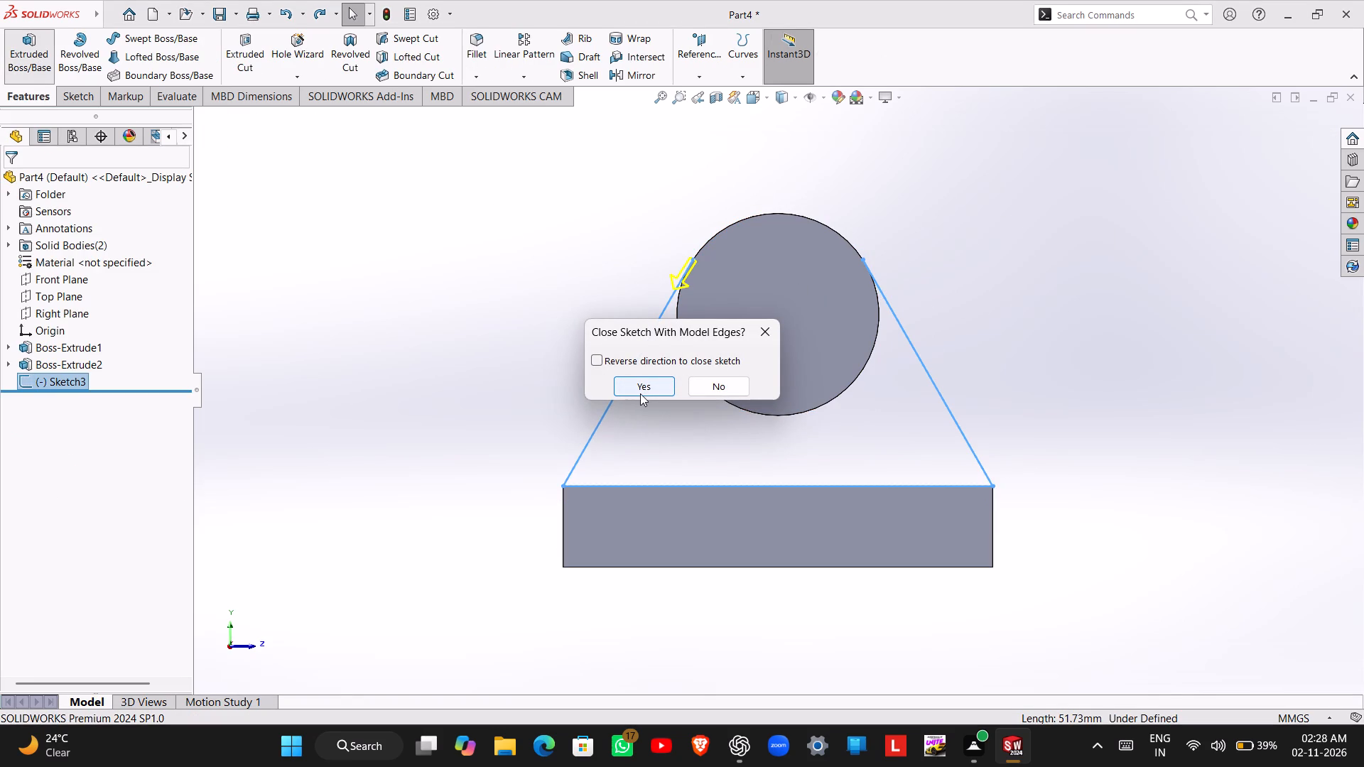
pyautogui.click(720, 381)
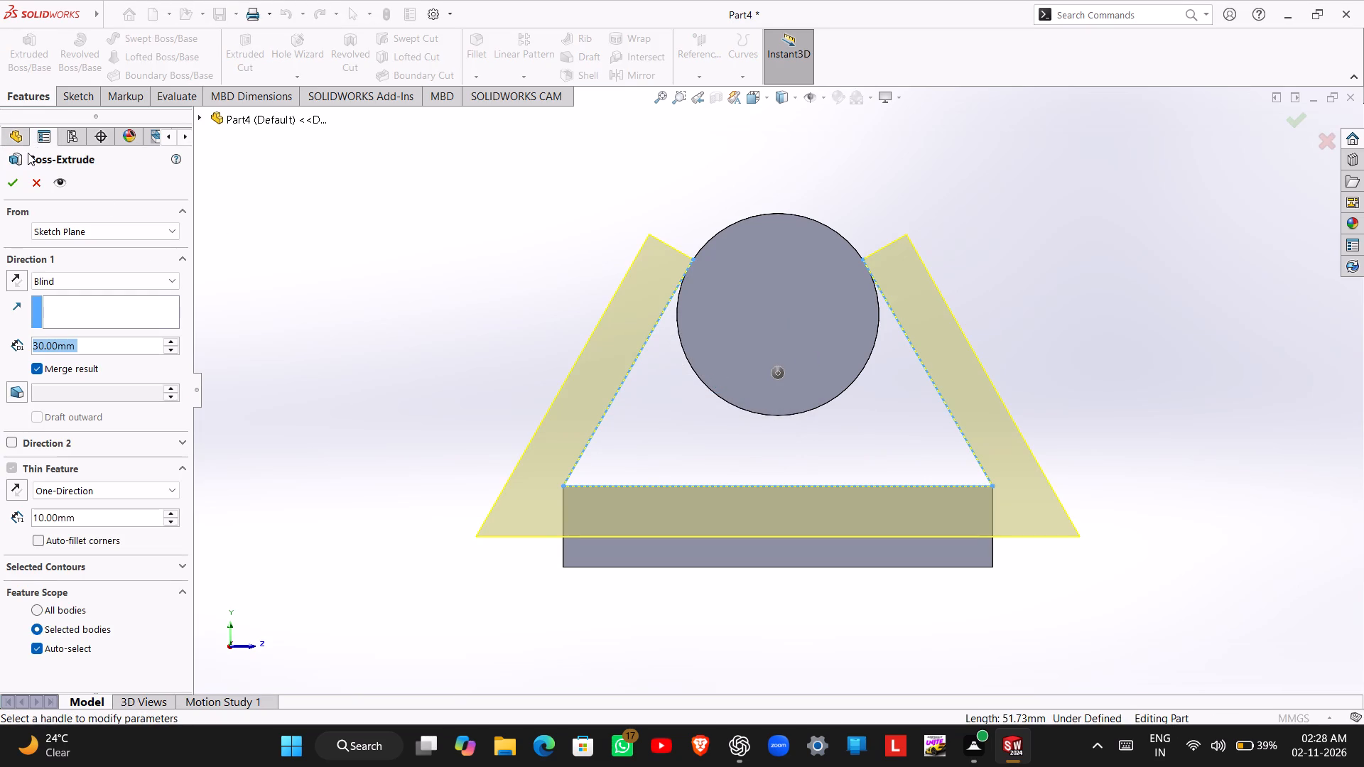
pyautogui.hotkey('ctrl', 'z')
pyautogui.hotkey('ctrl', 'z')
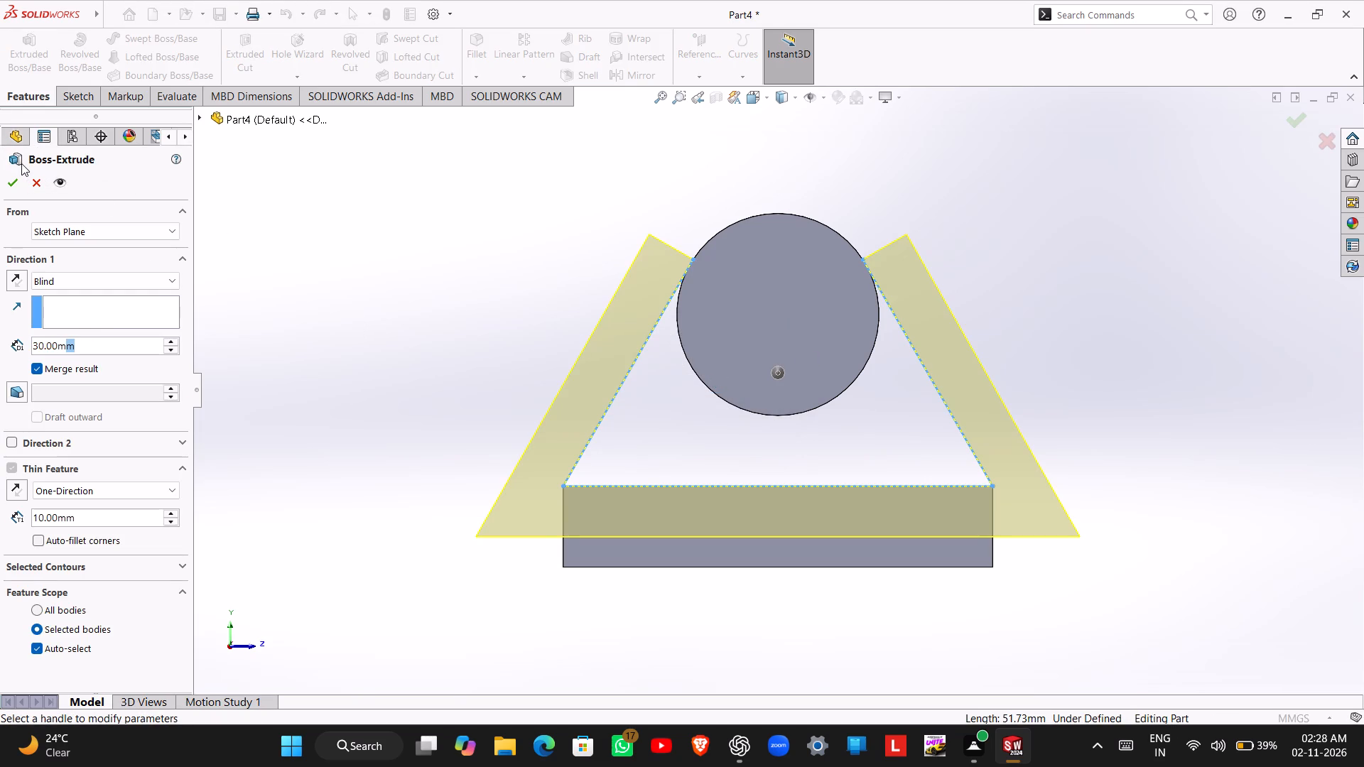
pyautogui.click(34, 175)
# Extrude the region enclosed by the two sloped lines, base line and circle 10 mm, reversed over the block, merging the result.
pyautogui.click(32, 77)
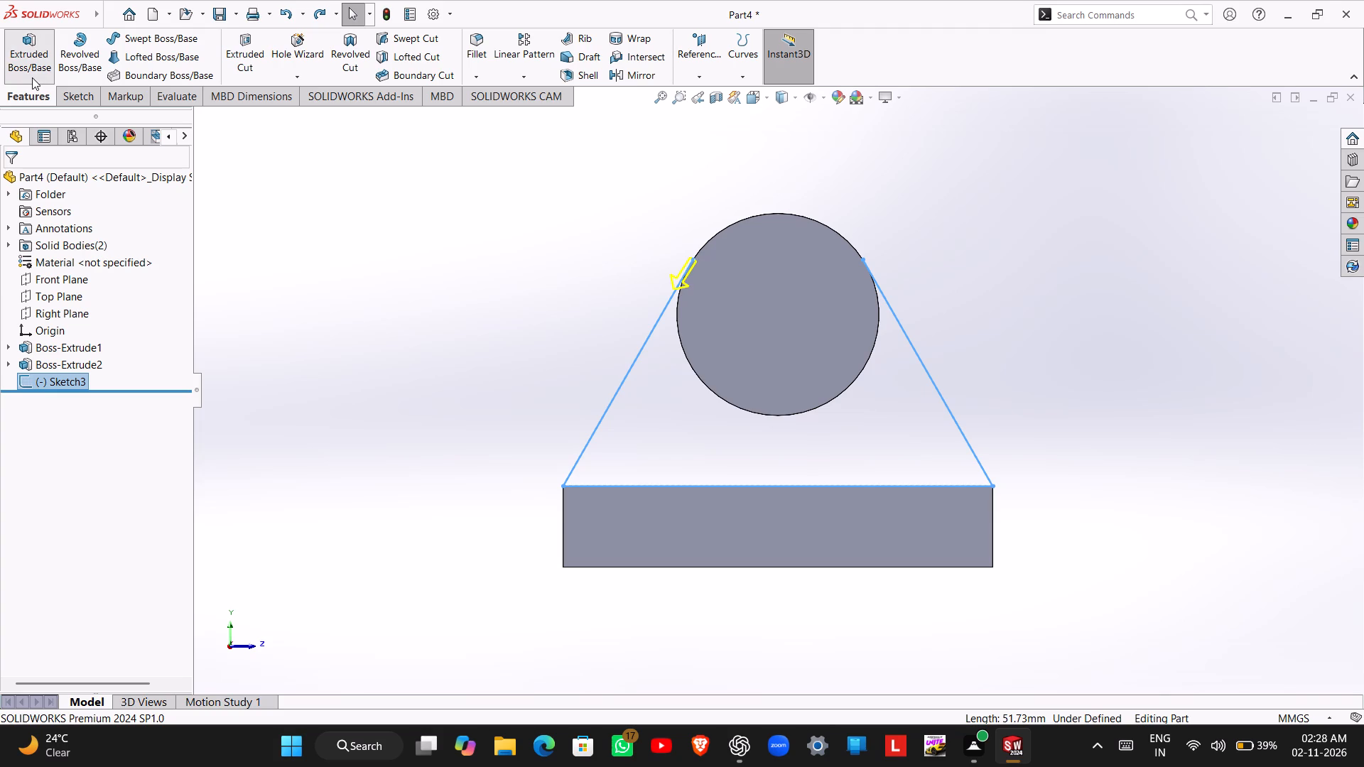
pyautogui.click(637, 392)
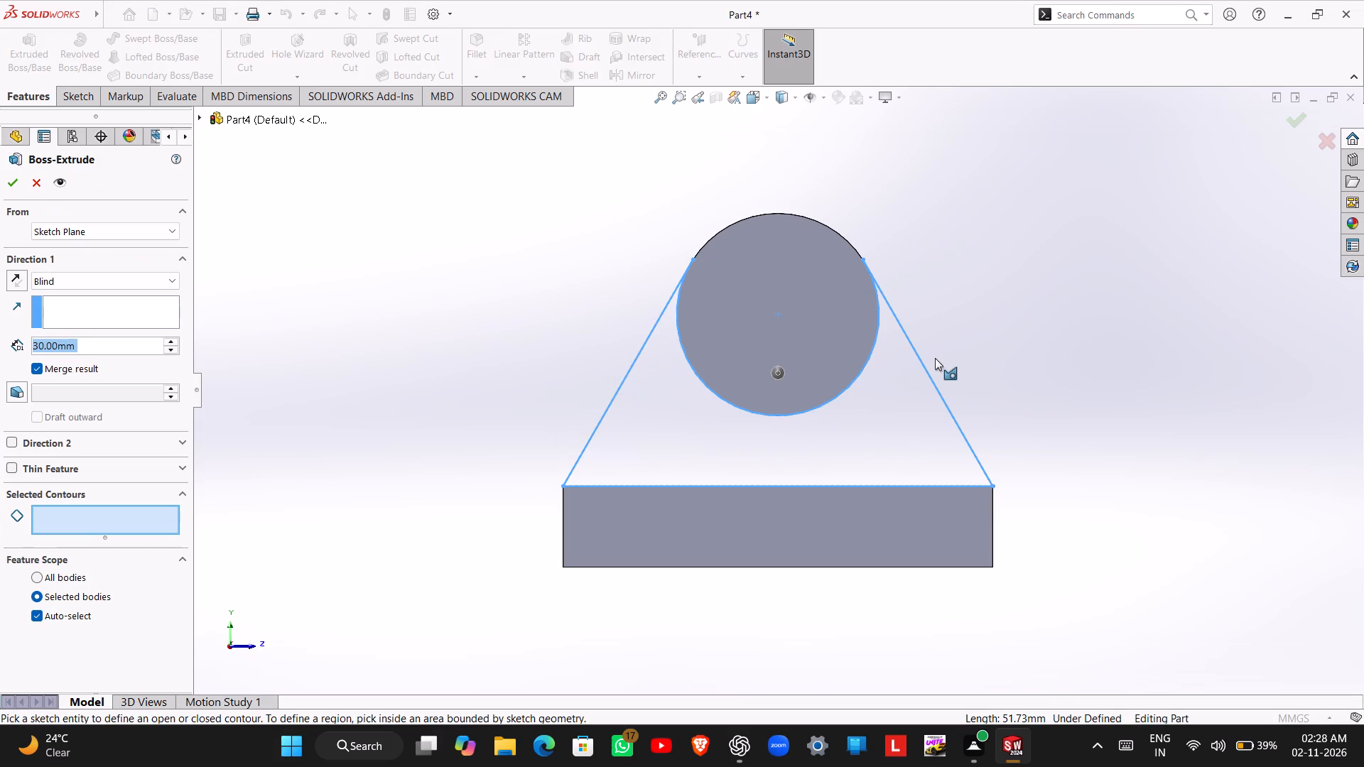
pyautogui.click(870, 393)
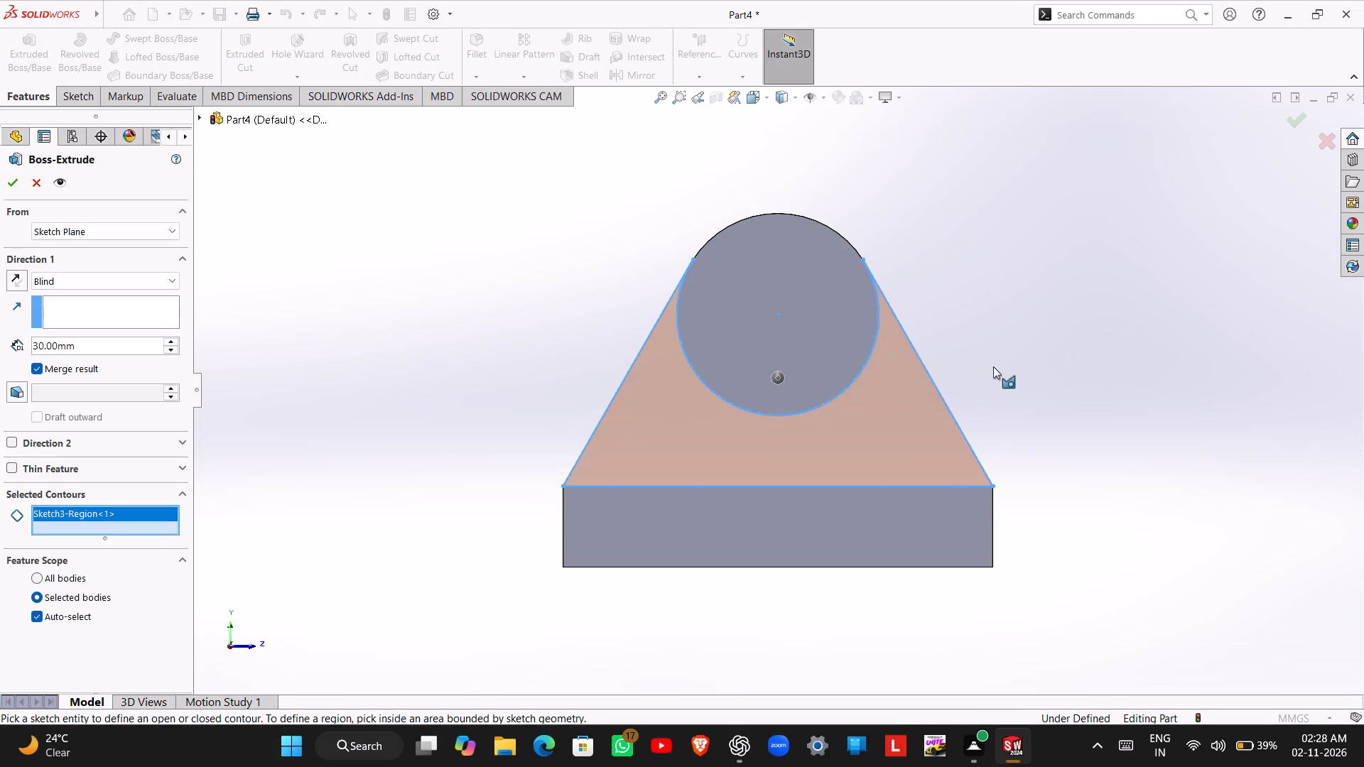
pyautogui.moveTo(993, 366); pyautogui.dragTo(859, 406, button='middle')
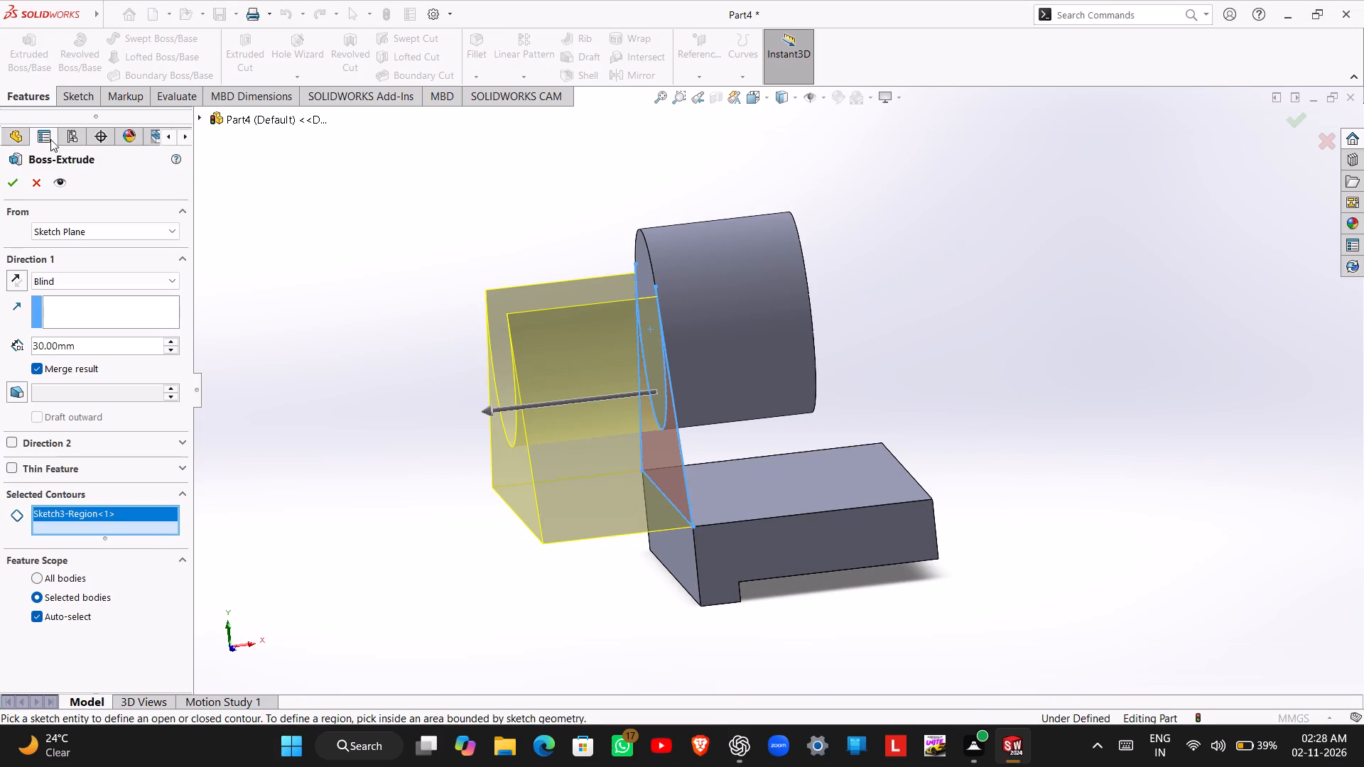
pyautogui.click(22, 287)
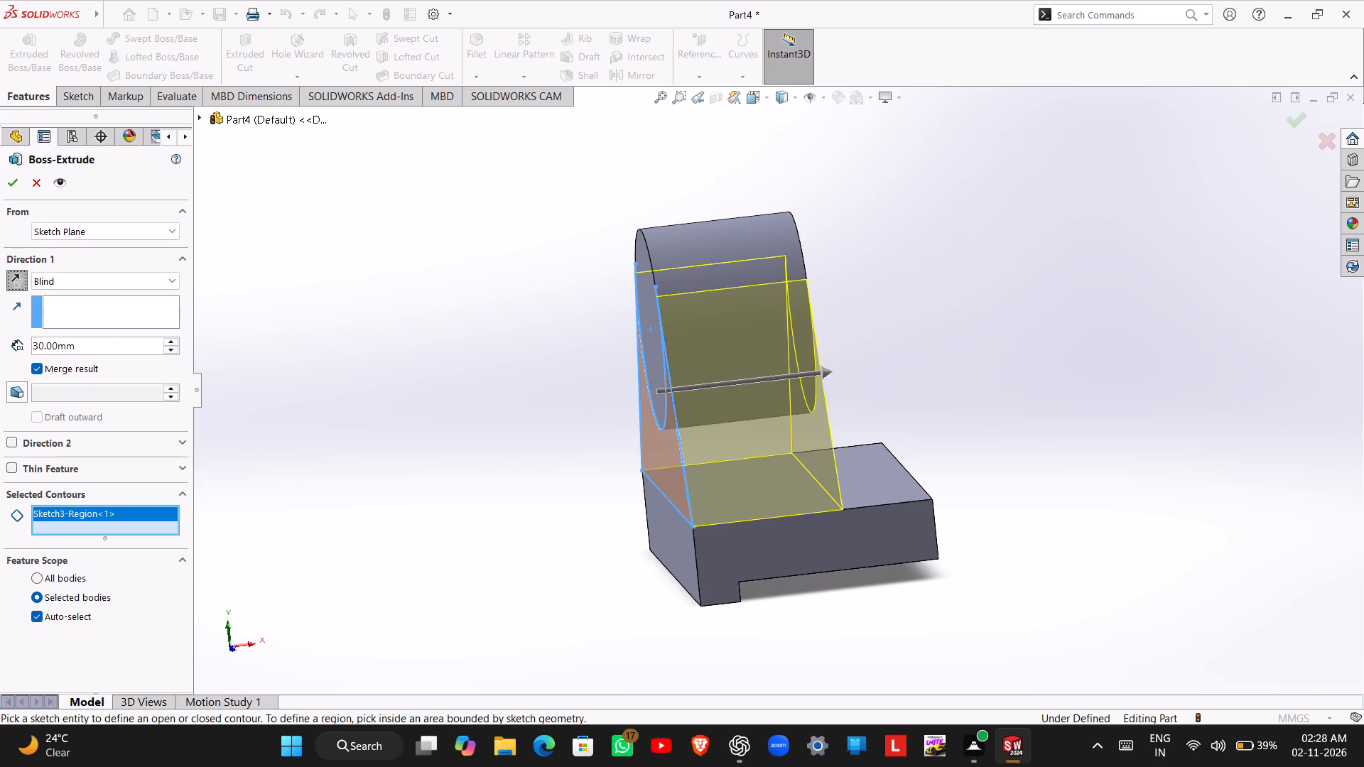
pyautogui.click(73, 349)
pyautogui.doubleClick(73, 349)
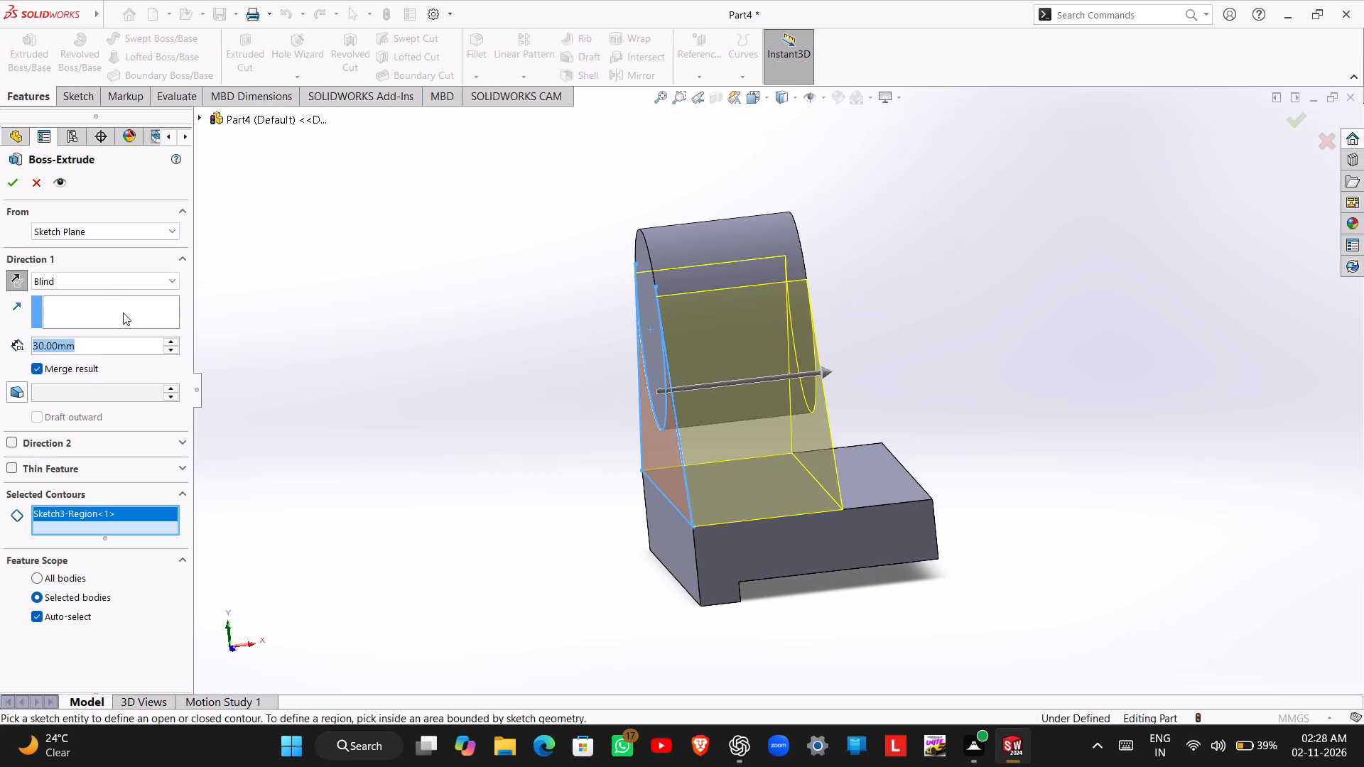
pyautogui.write('10')
pyautogui.press('Return')
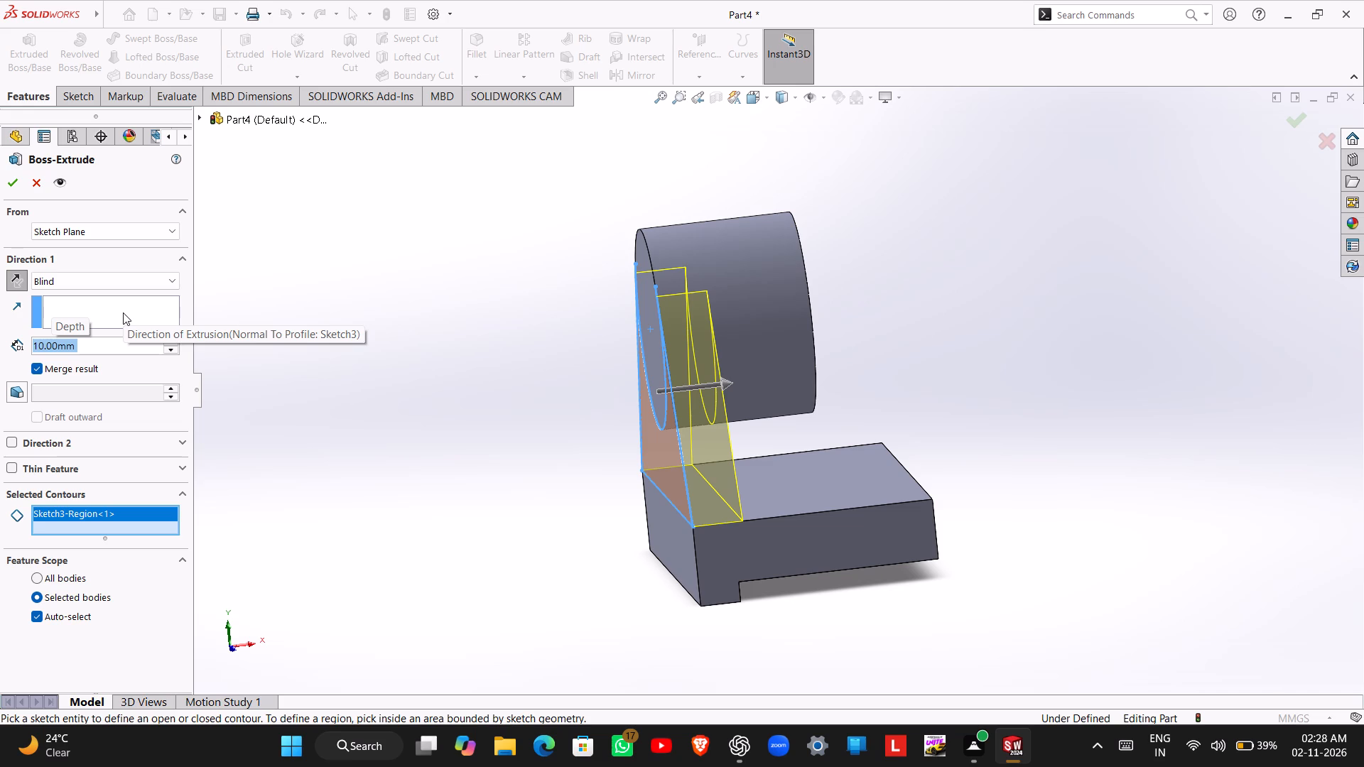
pyautogui.press('Return')
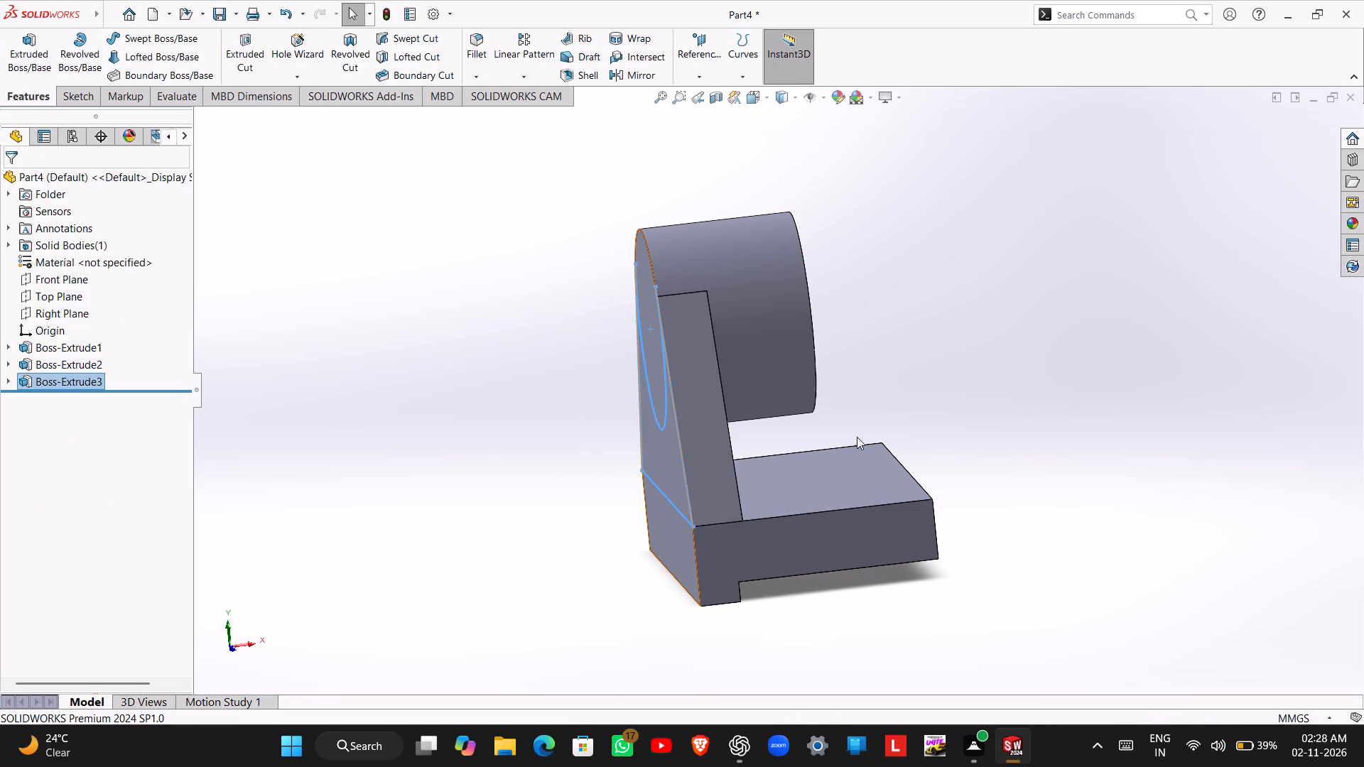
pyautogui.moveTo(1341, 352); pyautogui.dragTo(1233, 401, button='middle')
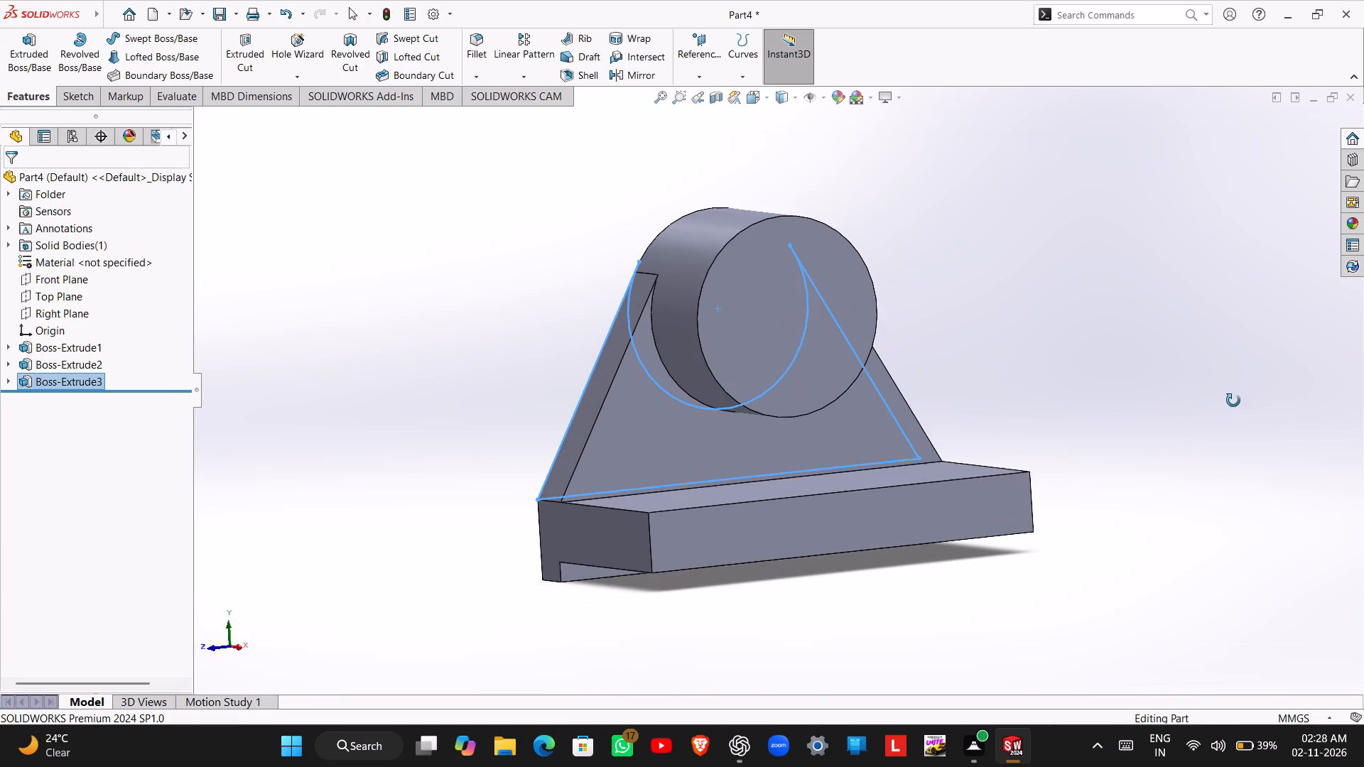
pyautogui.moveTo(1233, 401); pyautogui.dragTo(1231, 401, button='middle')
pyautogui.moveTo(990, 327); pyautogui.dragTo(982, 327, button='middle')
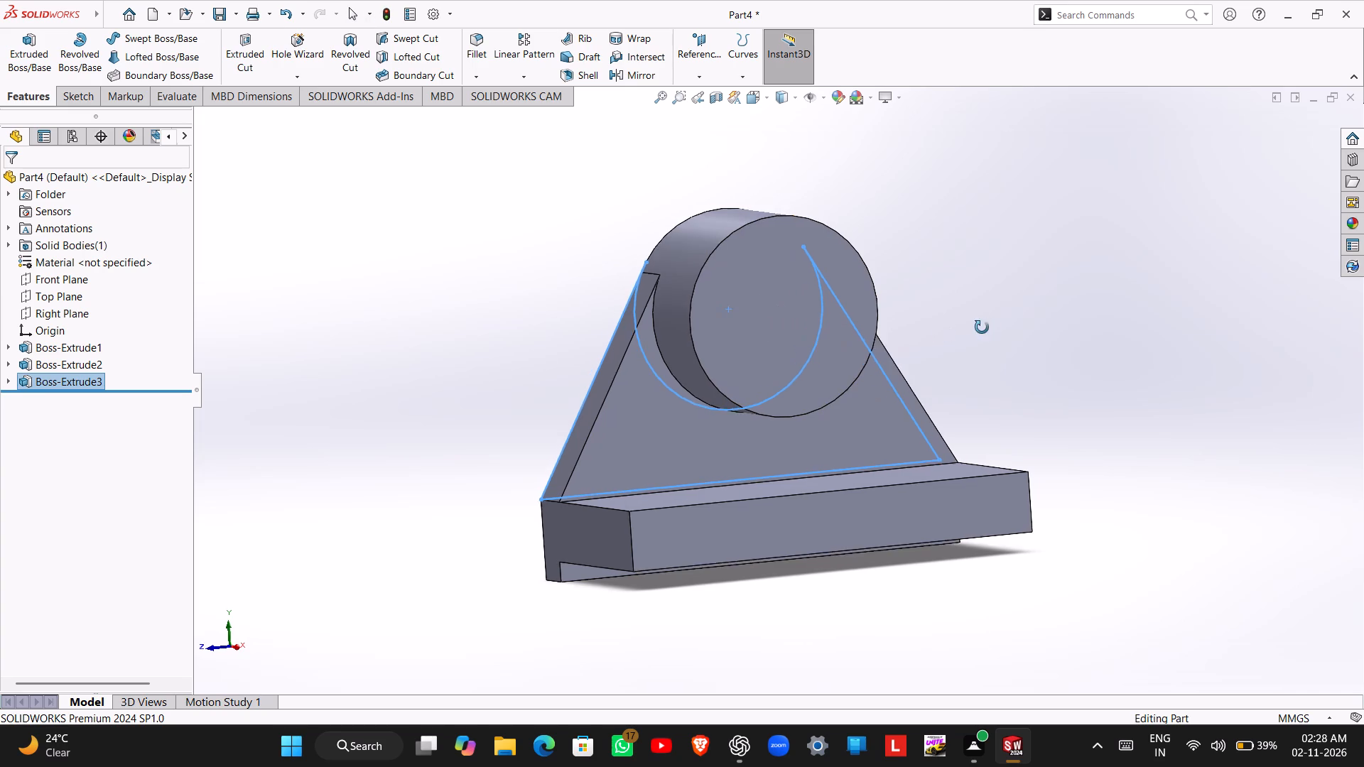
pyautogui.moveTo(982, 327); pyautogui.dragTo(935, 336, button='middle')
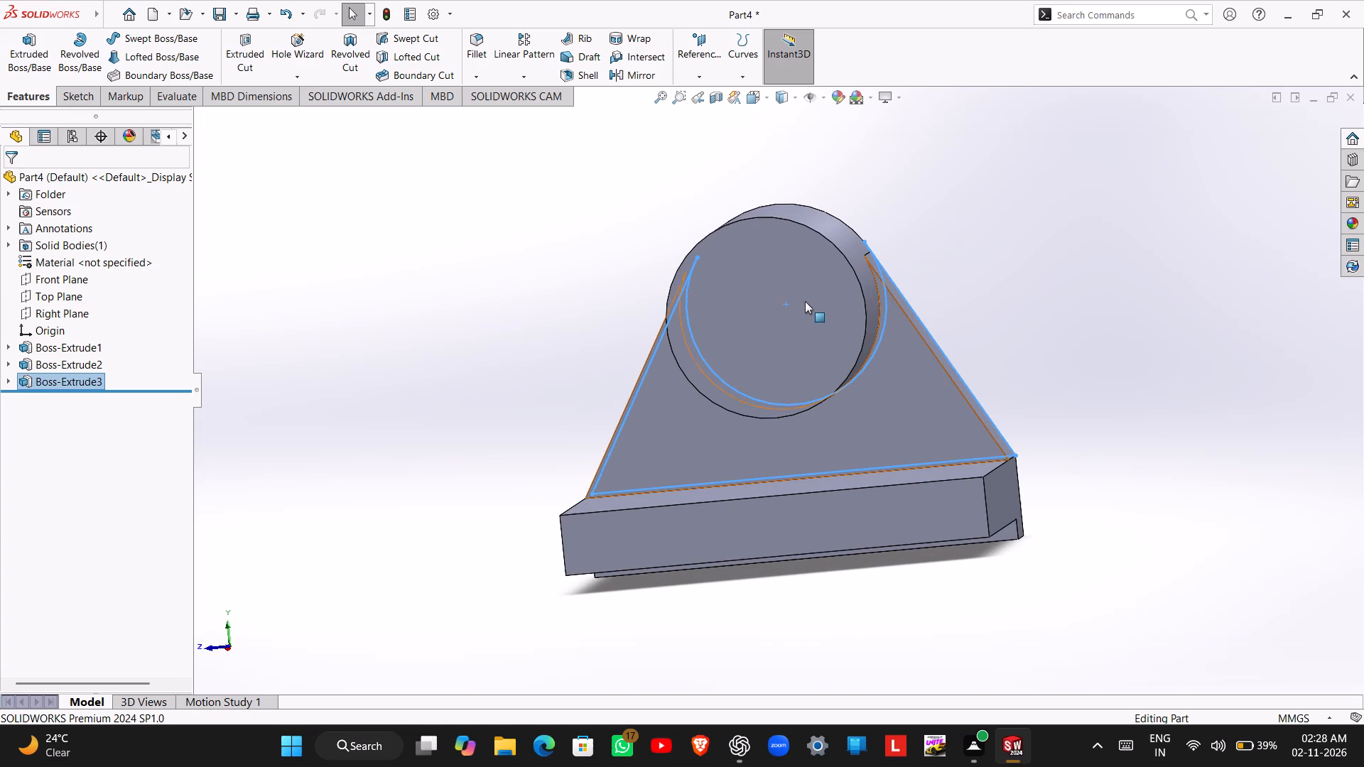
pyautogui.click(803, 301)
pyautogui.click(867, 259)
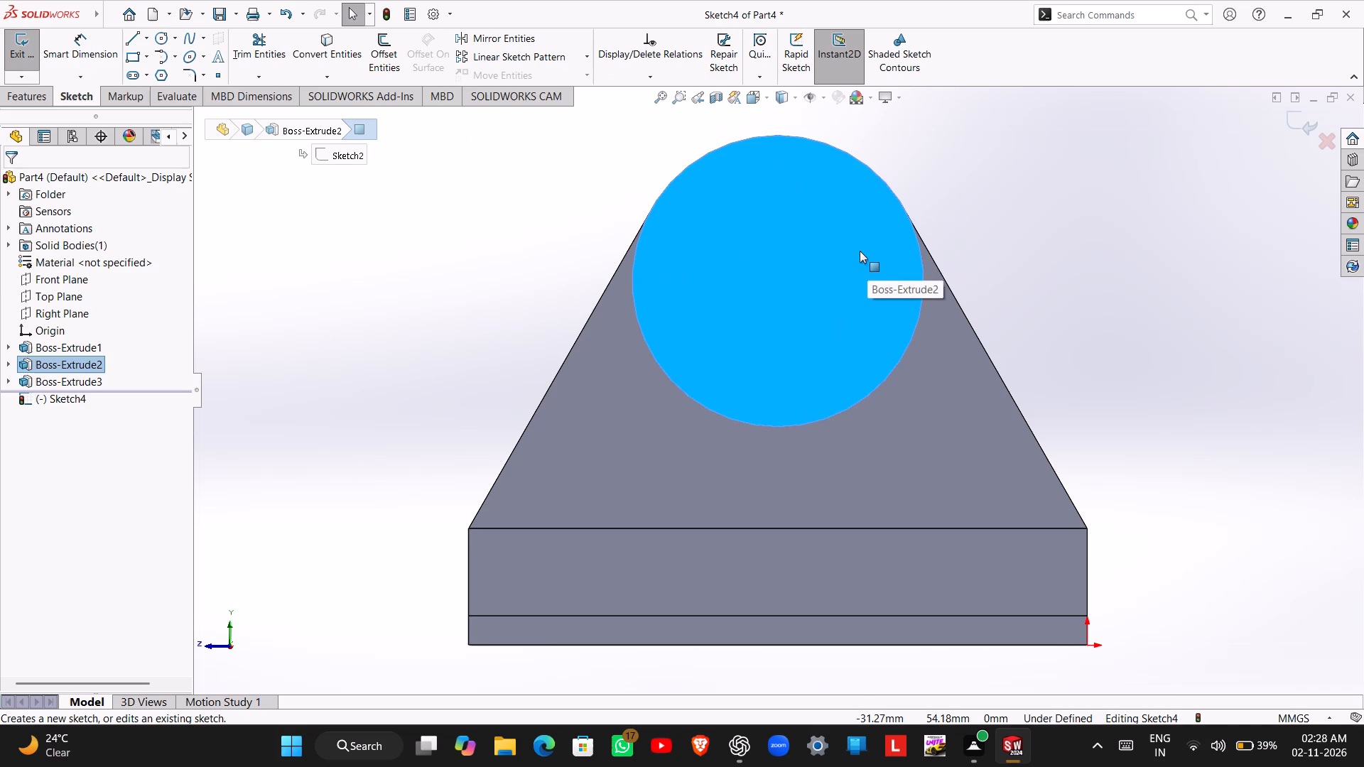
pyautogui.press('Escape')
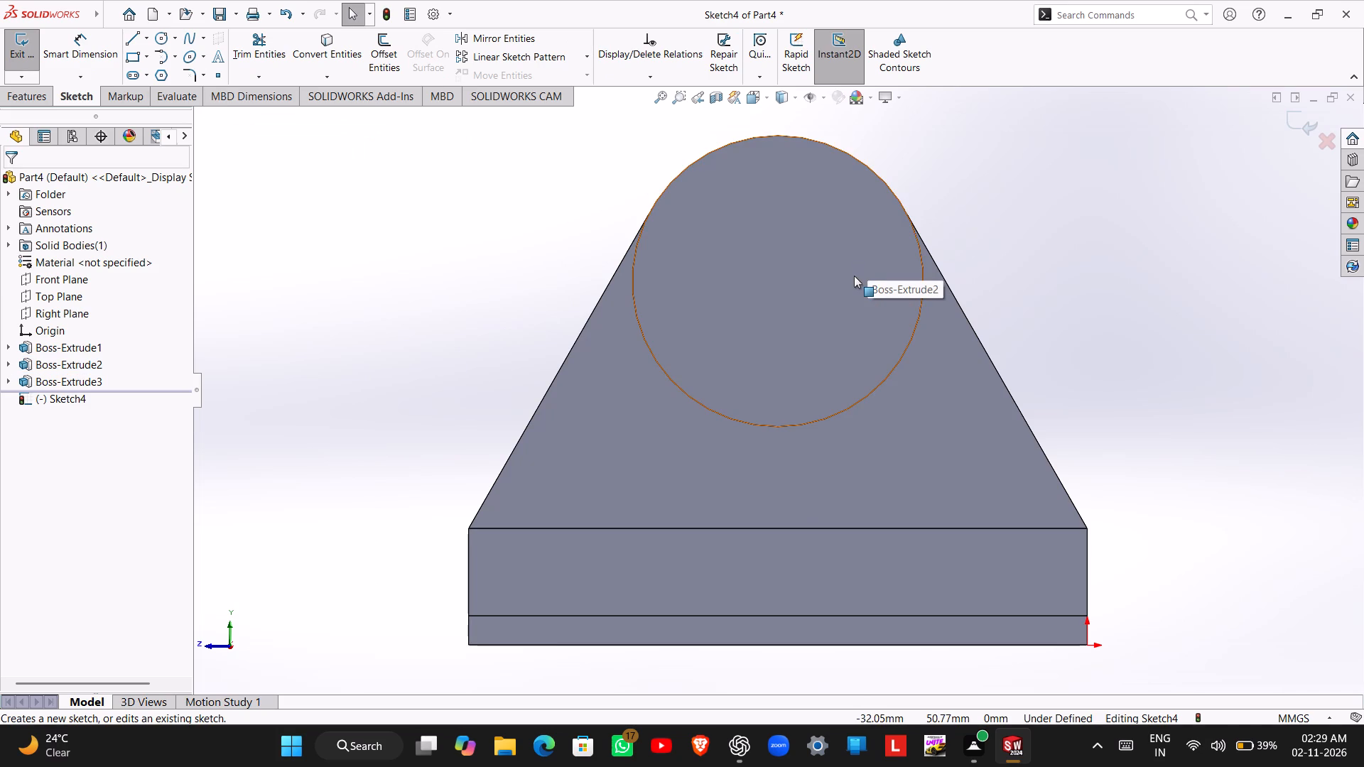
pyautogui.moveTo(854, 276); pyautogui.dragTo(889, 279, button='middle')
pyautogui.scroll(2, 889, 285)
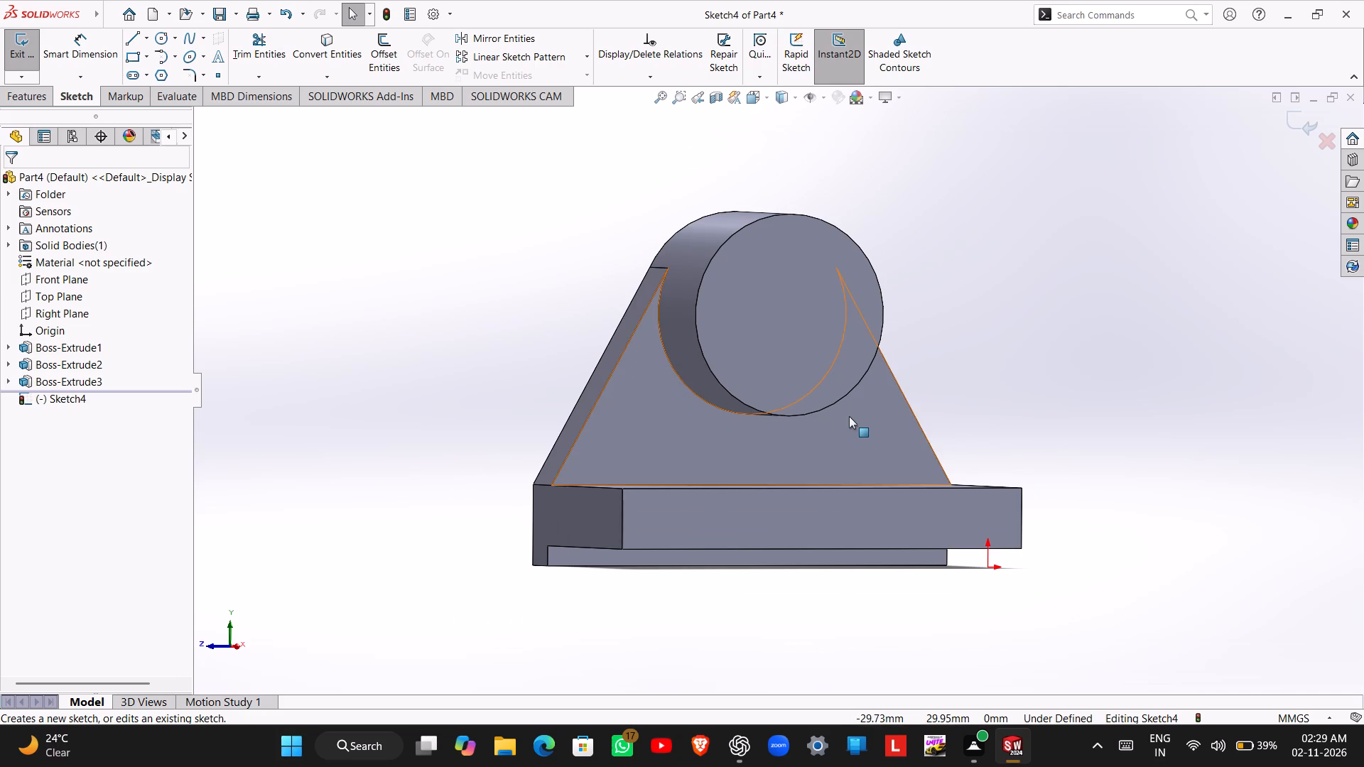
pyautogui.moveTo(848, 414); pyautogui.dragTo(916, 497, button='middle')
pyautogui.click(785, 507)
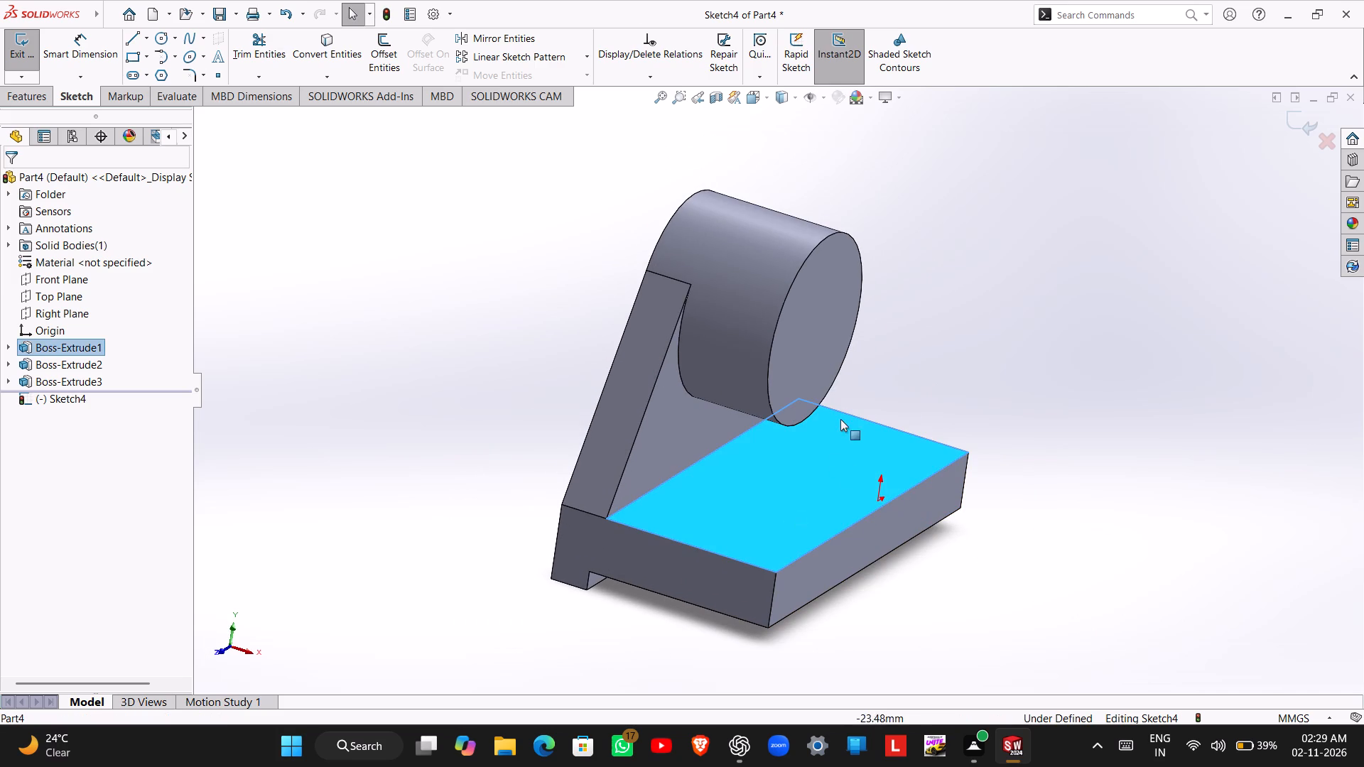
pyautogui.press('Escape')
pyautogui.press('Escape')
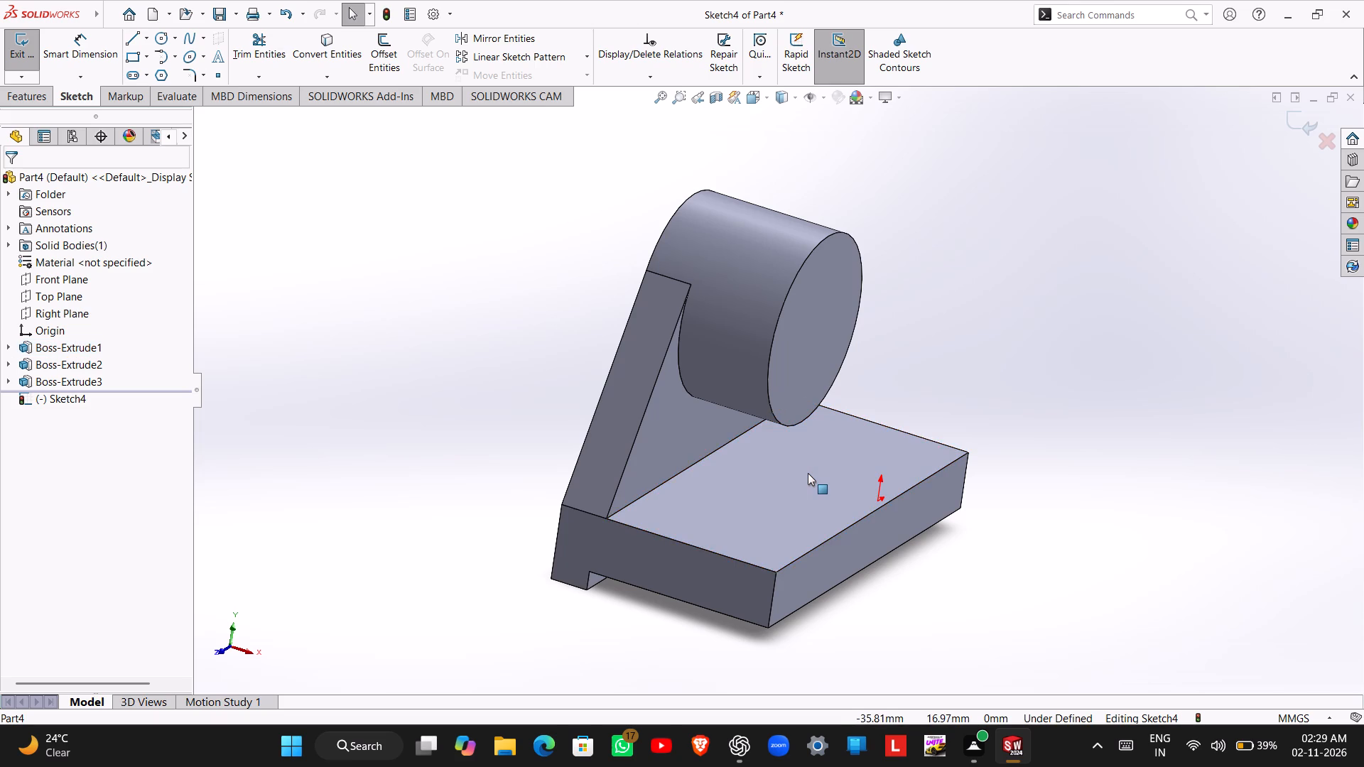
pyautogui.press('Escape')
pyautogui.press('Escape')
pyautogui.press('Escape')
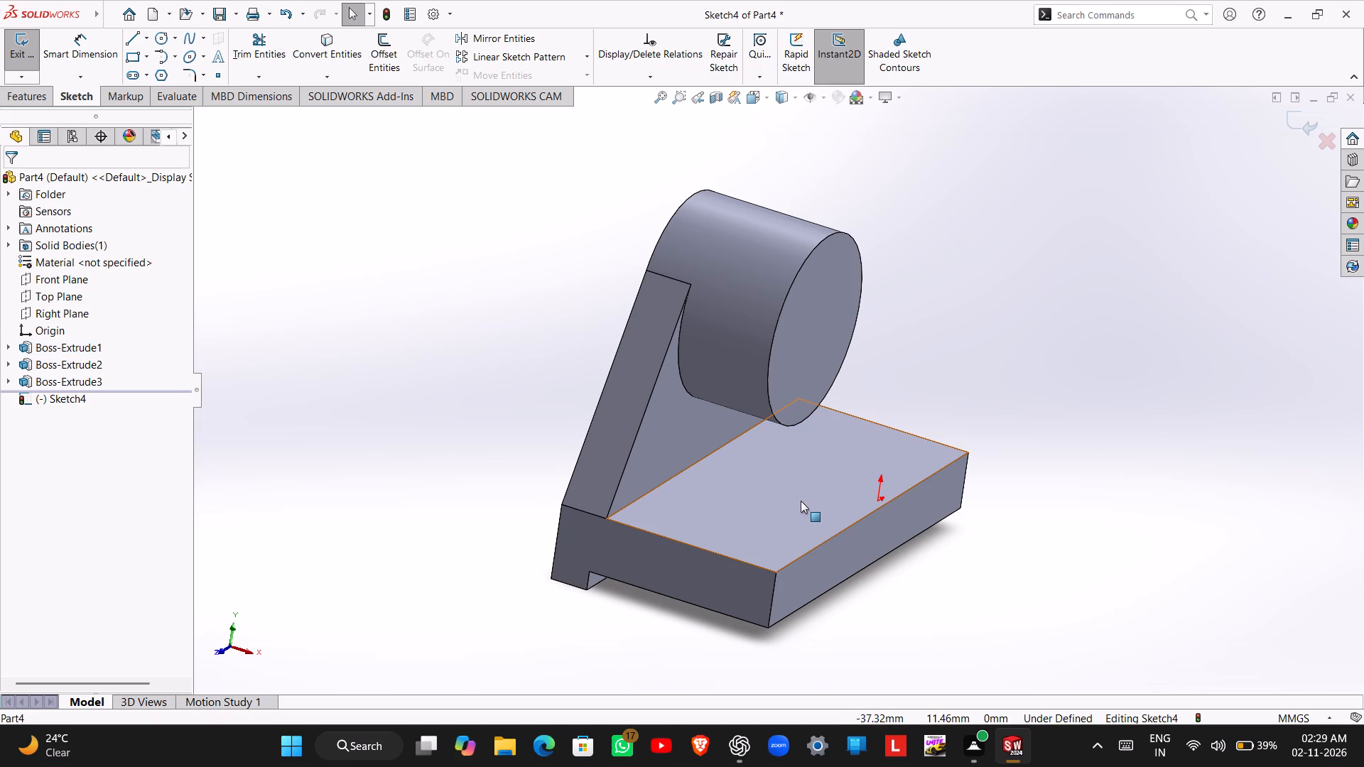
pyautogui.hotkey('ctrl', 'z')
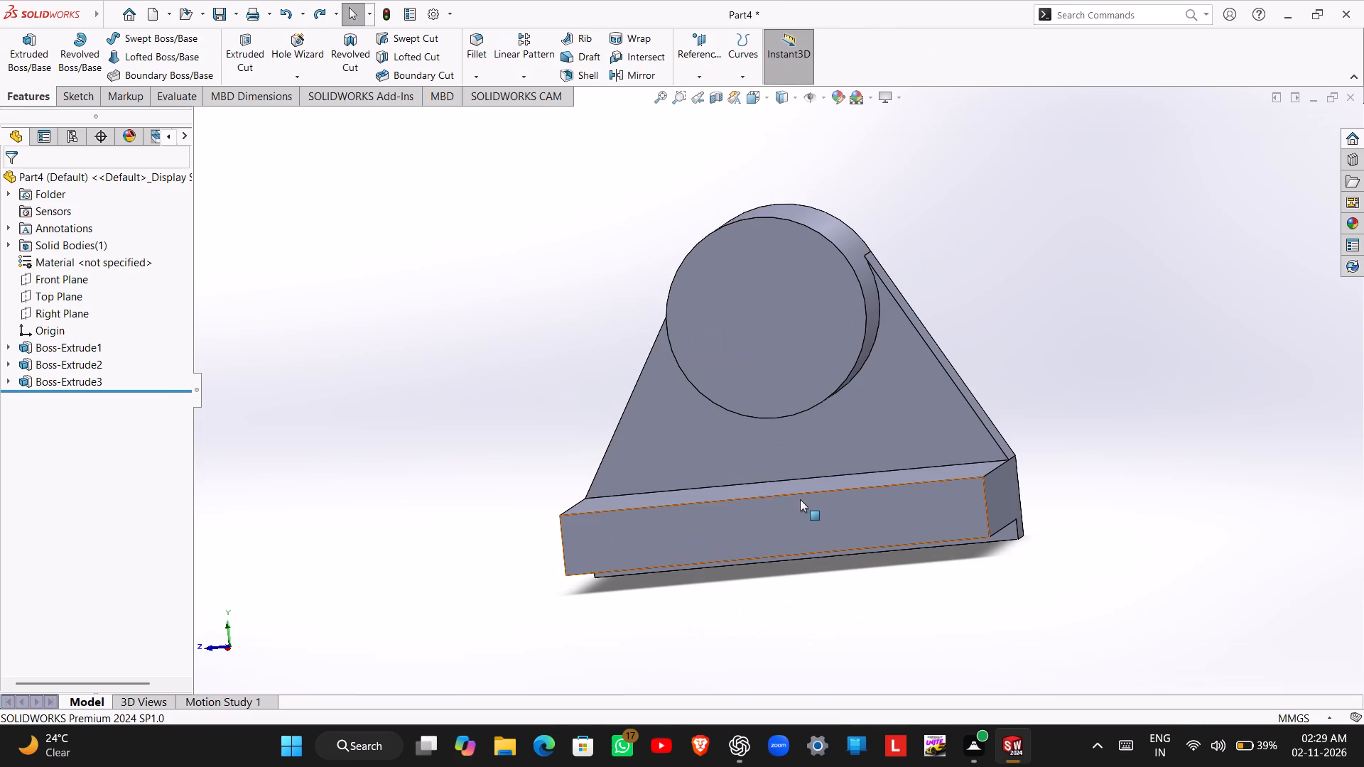
# Sketch a corner rectangle about 27 by 46 mm on the block's top face, starting at the web's edge and surrounding the cylinder's outline.
pyautogui.moveTo(810, 467); pyautogui.dragTo(850, 468, button='middle')
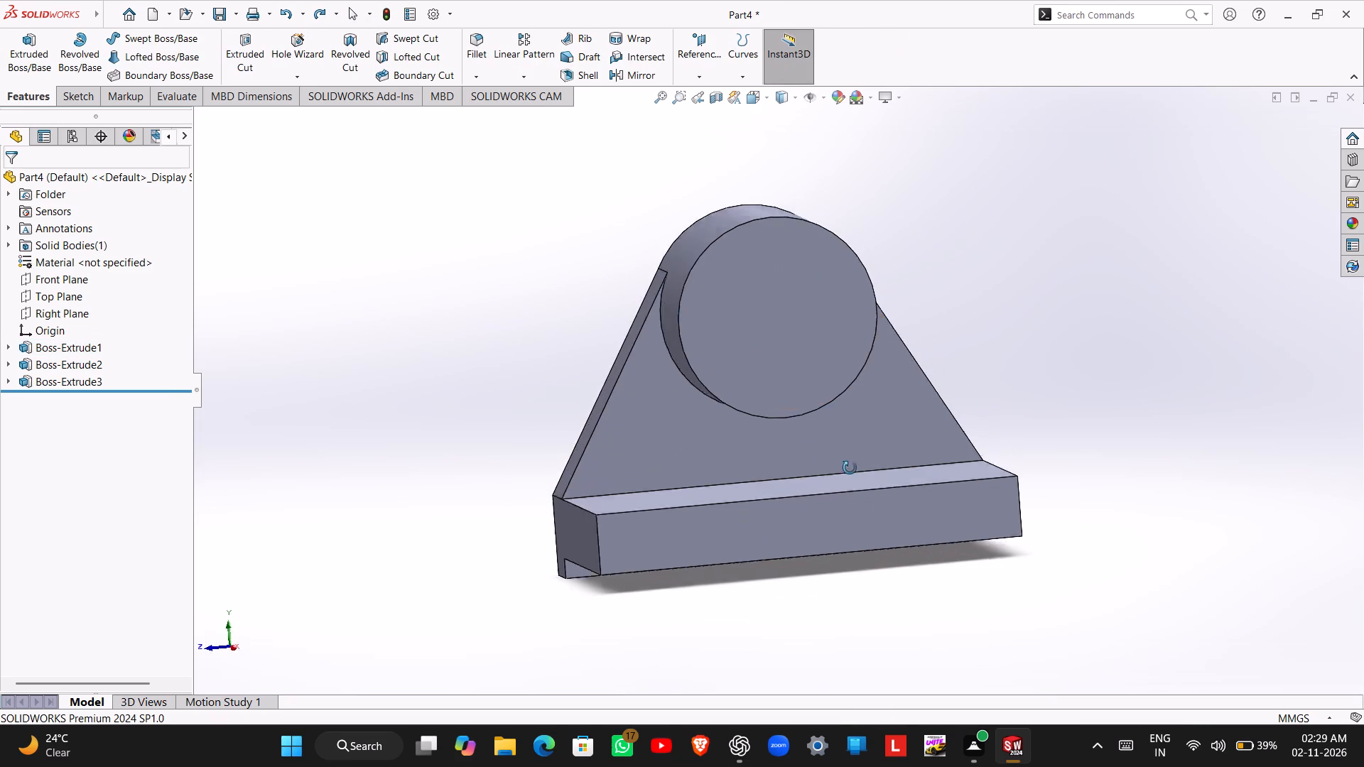
pyautogui.moveTo(850, 468); pyautogui.dragTo(879, 499, button='middle')
pyautogui.click(865, 490)
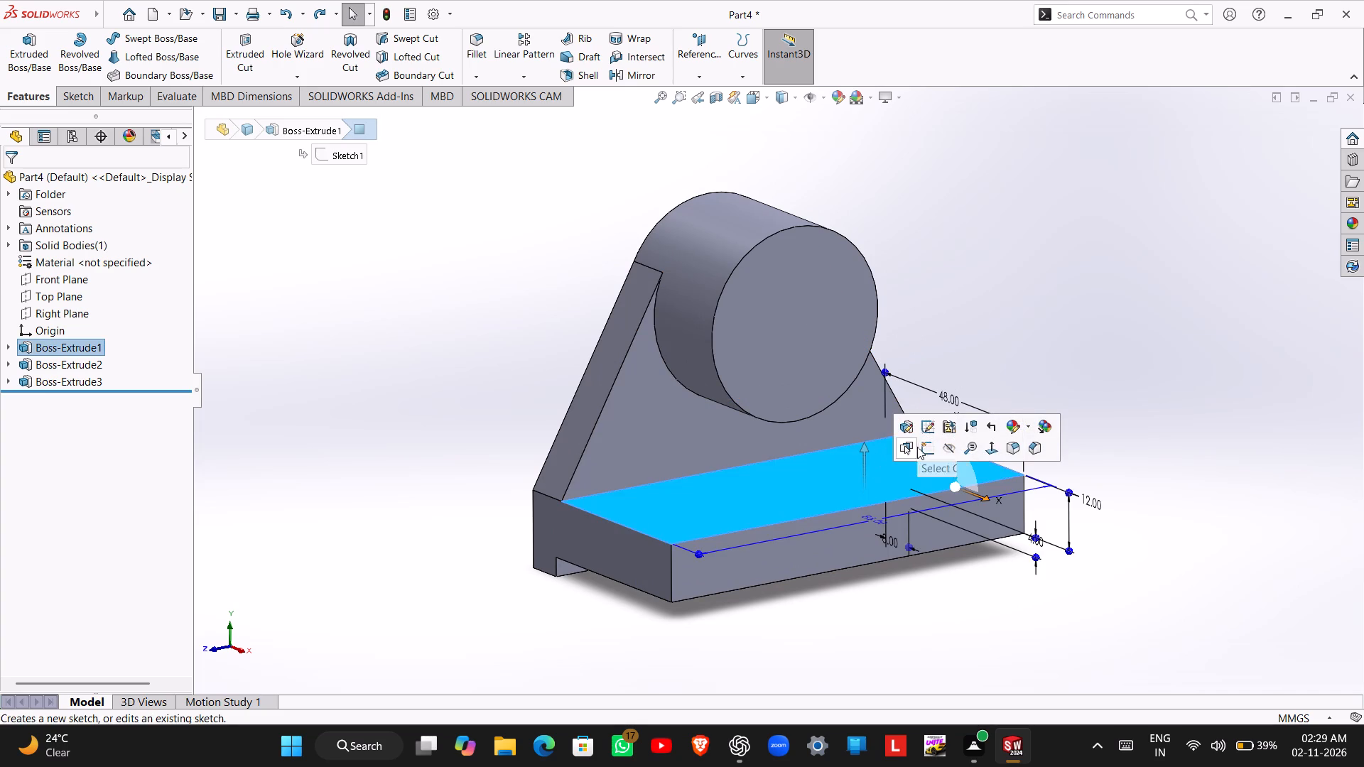
pyautogui.click(921, 446)
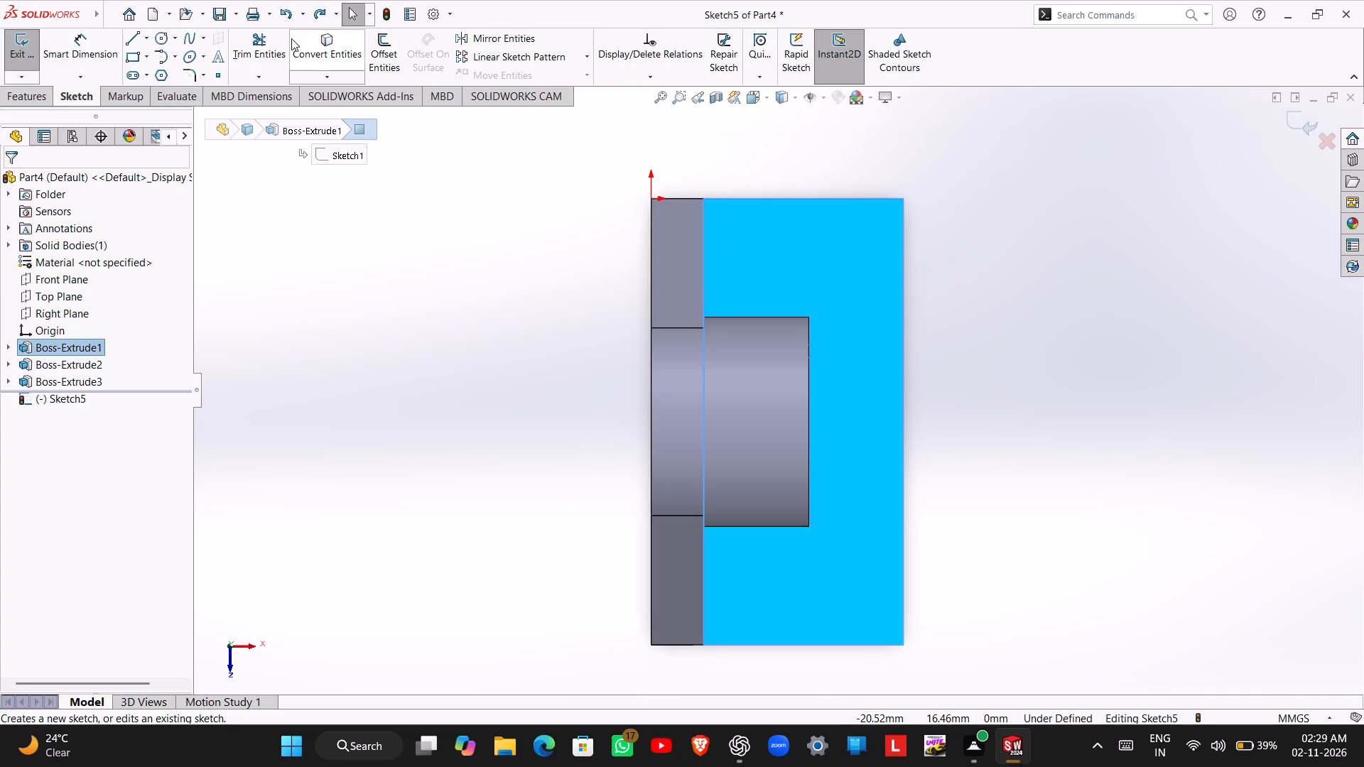
pyautogui.click(136, 54)
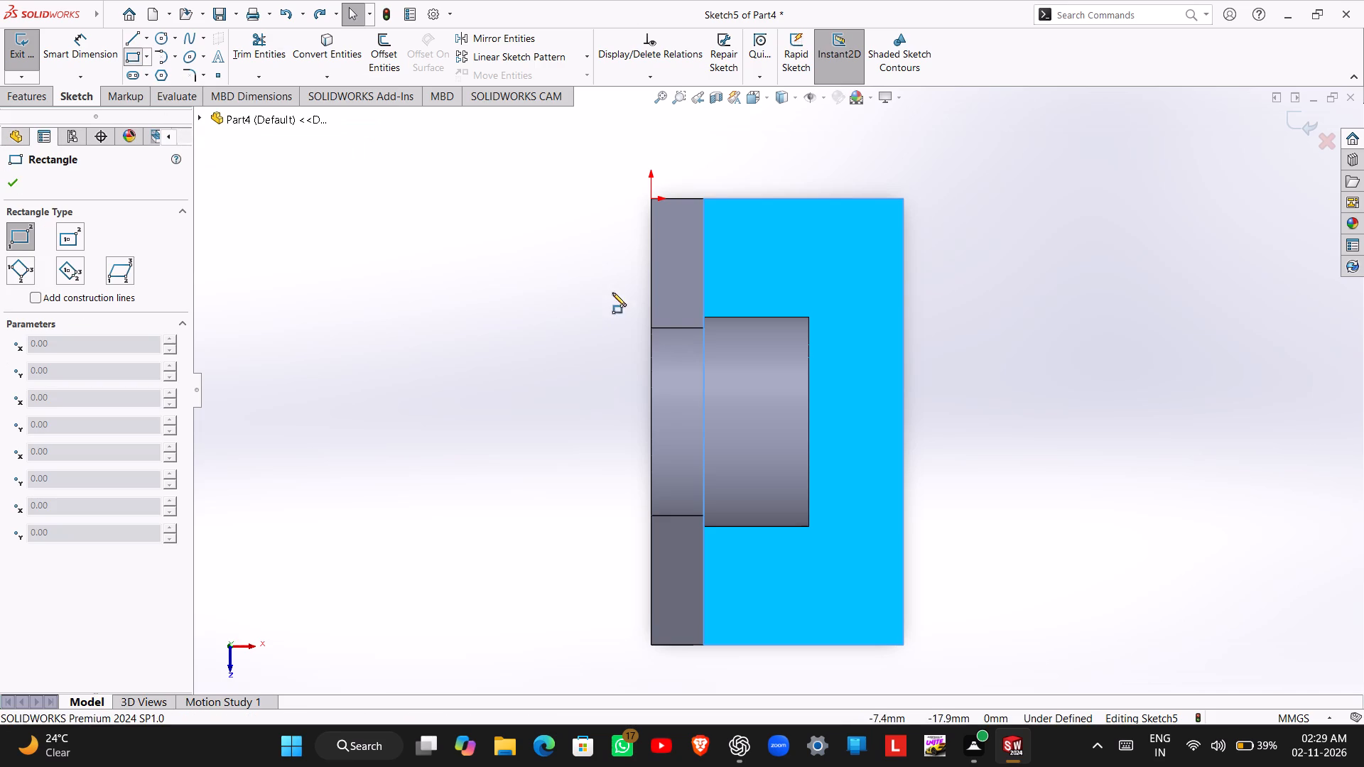
pyautogui.click(704, 303)
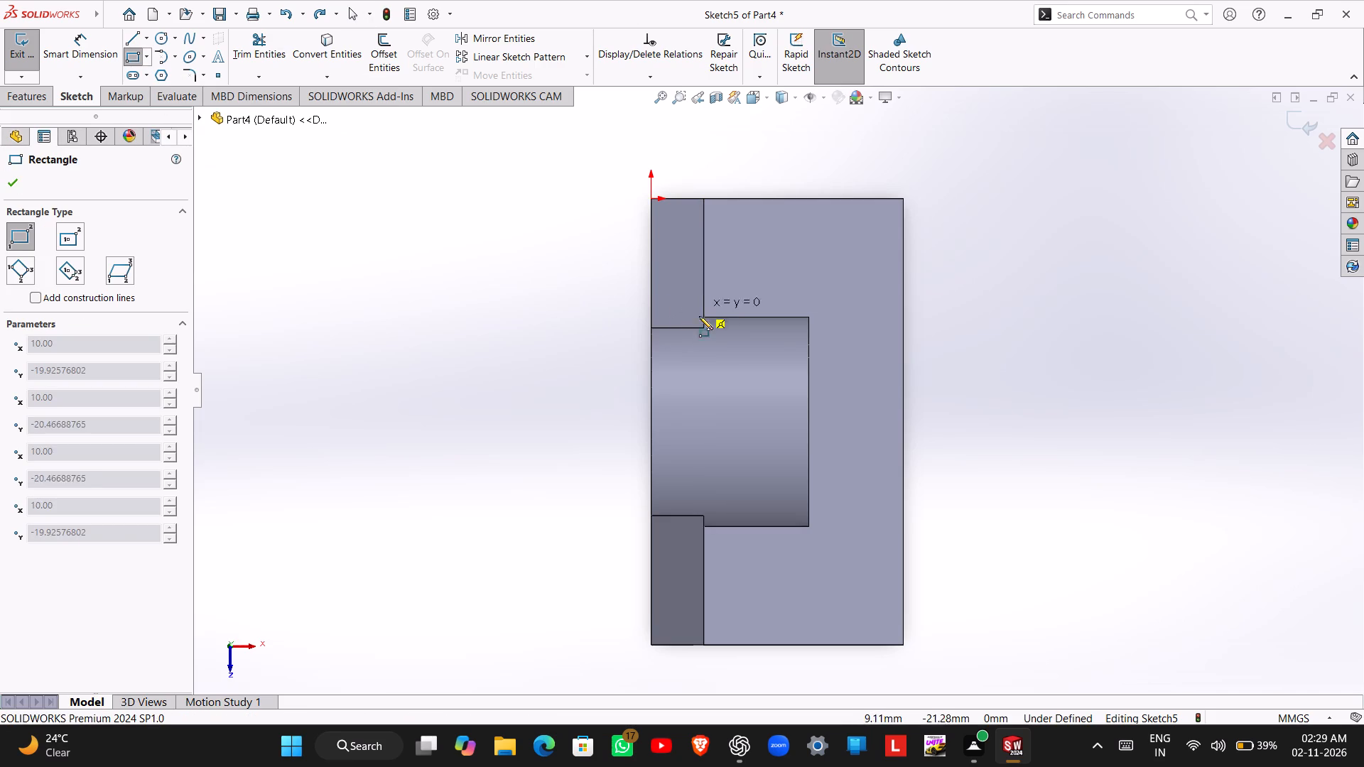
pyautogui.click(845, 545)
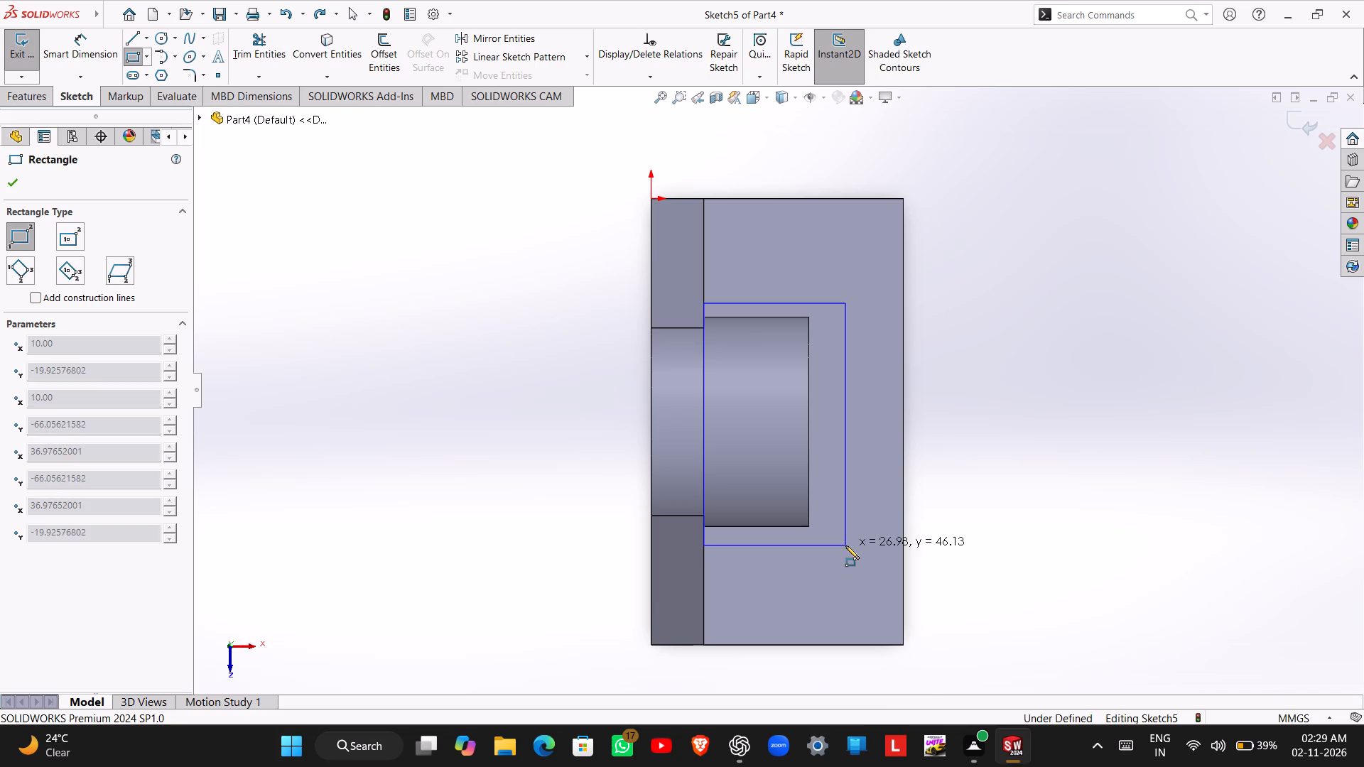
pyautogui.press('Escape')
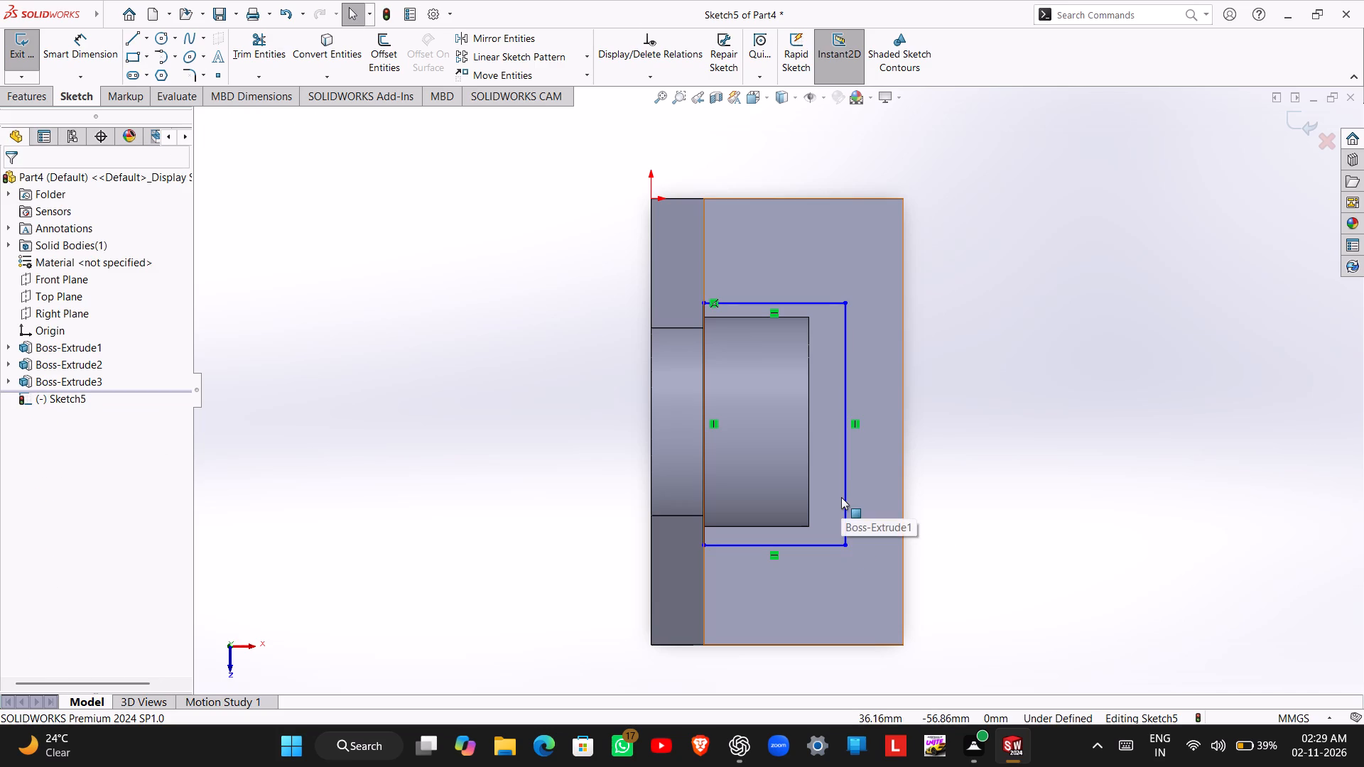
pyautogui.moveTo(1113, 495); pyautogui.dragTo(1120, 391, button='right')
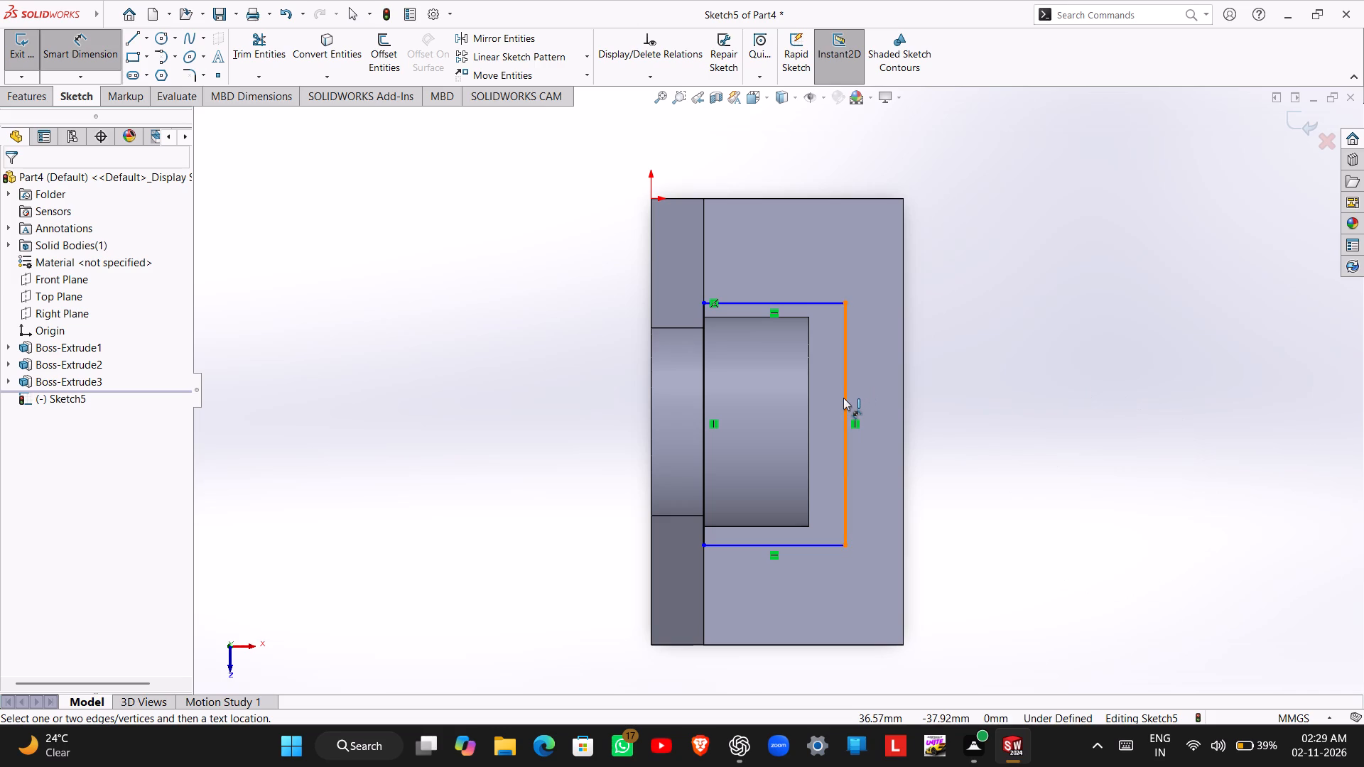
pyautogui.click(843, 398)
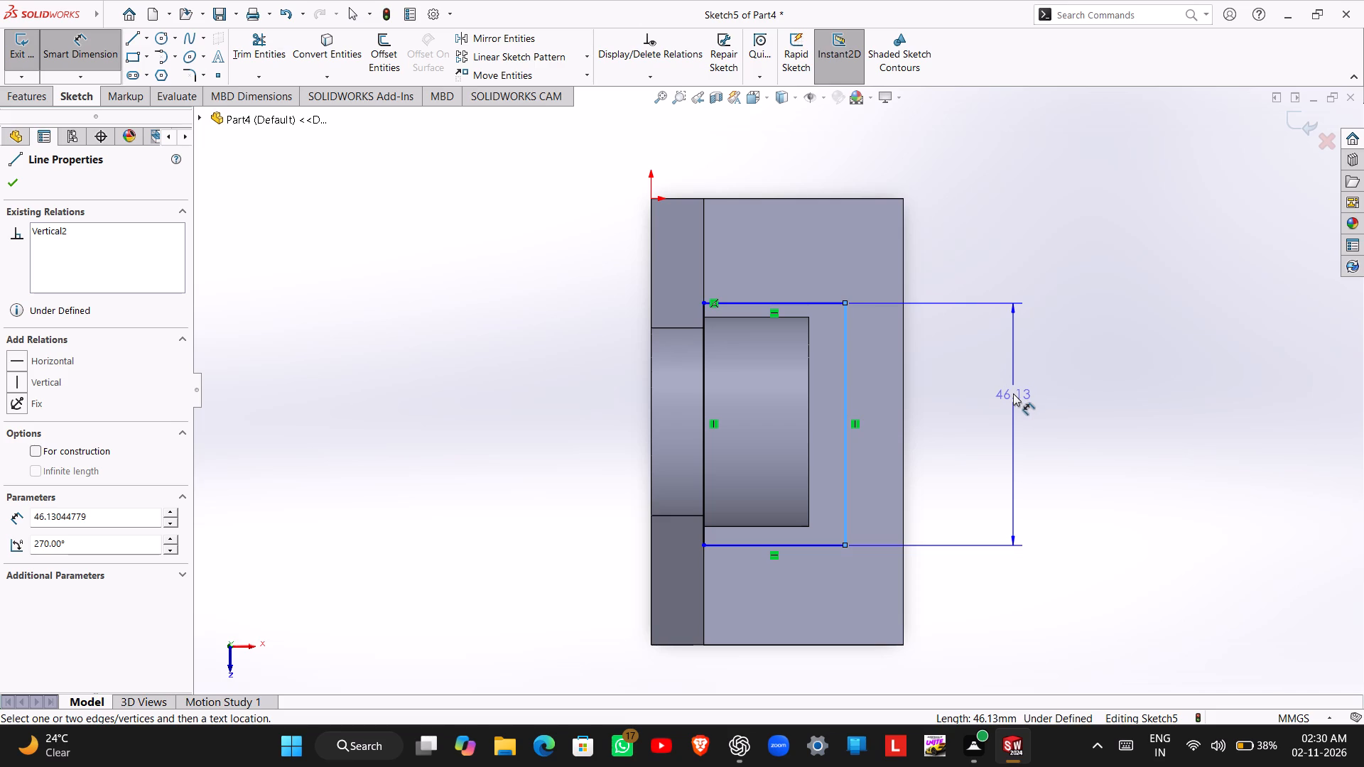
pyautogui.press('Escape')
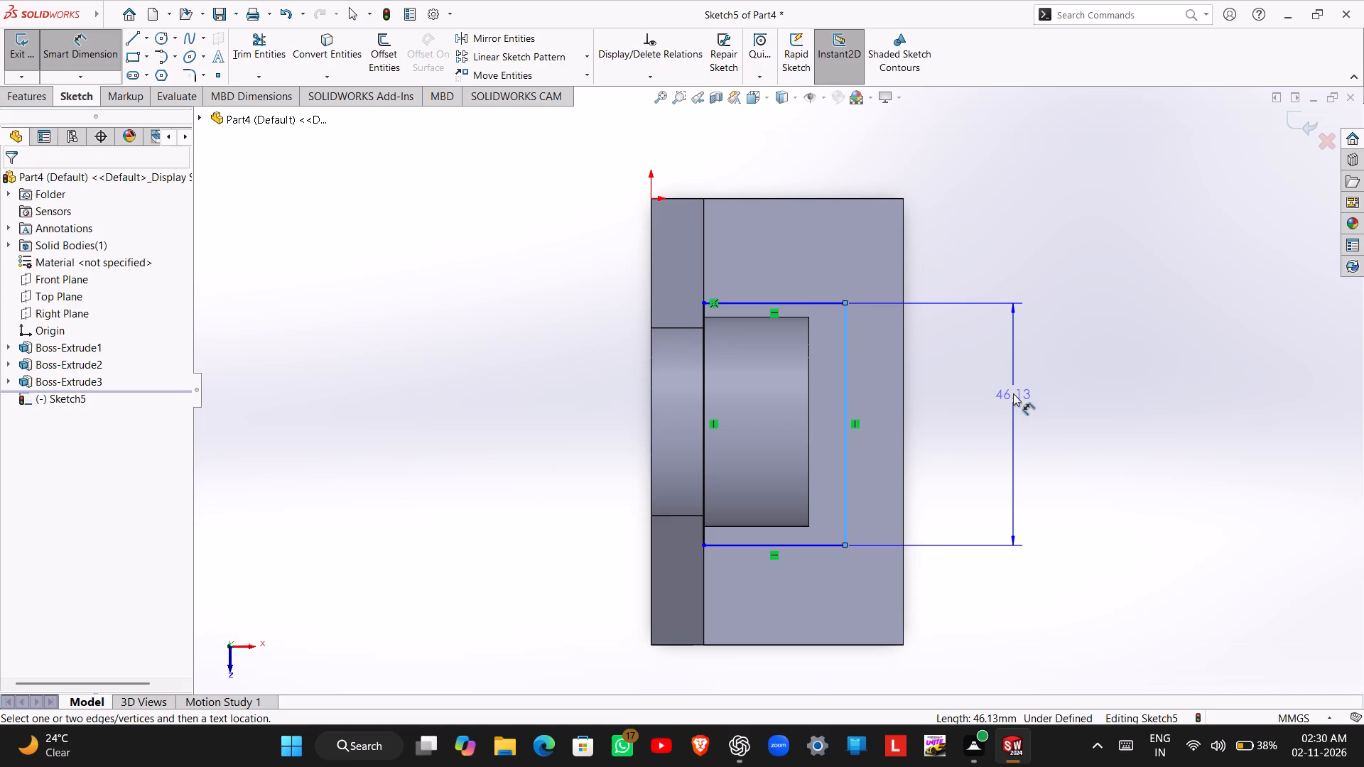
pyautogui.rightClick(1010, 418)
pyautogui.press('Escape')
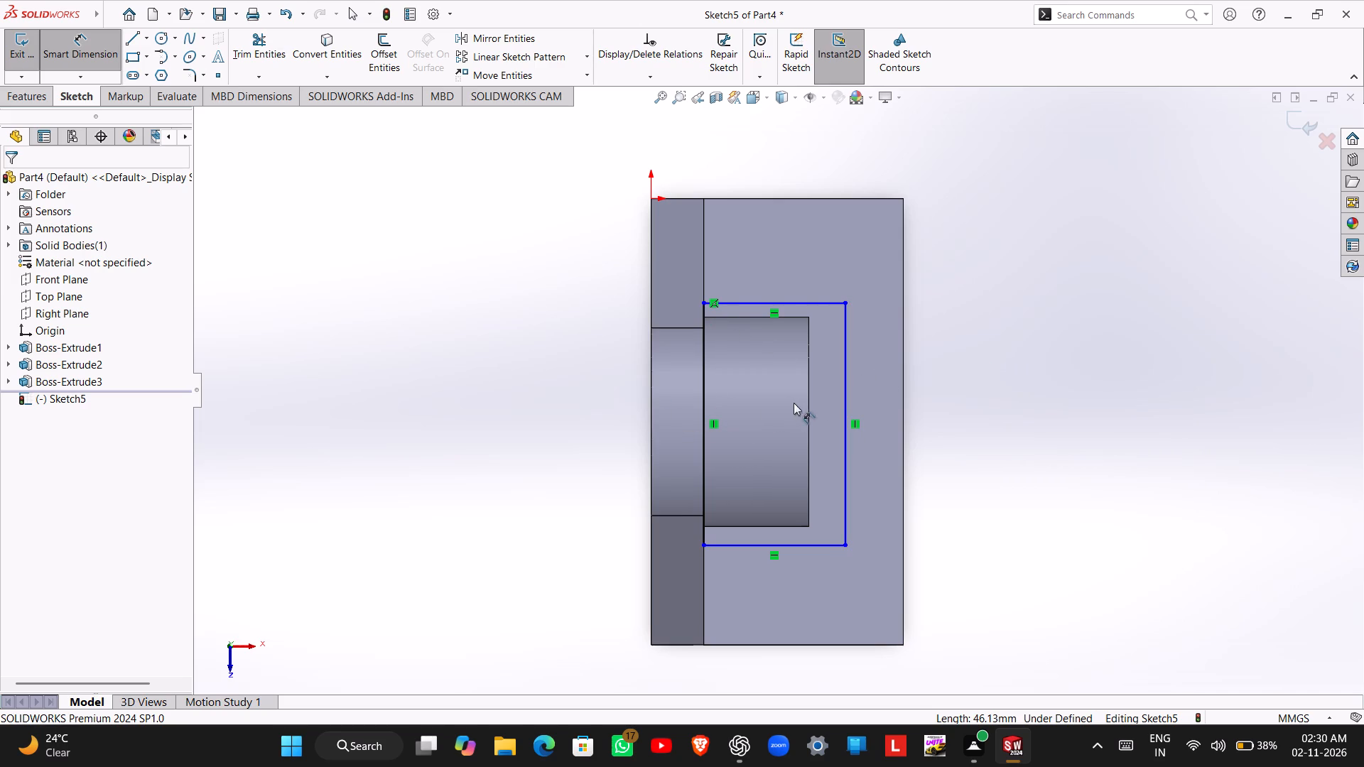
# Dimension the distance from the midpoint of the block's web-side edge to the rectangle's short side nearest the origin.
pyautogui.click(652, 421)
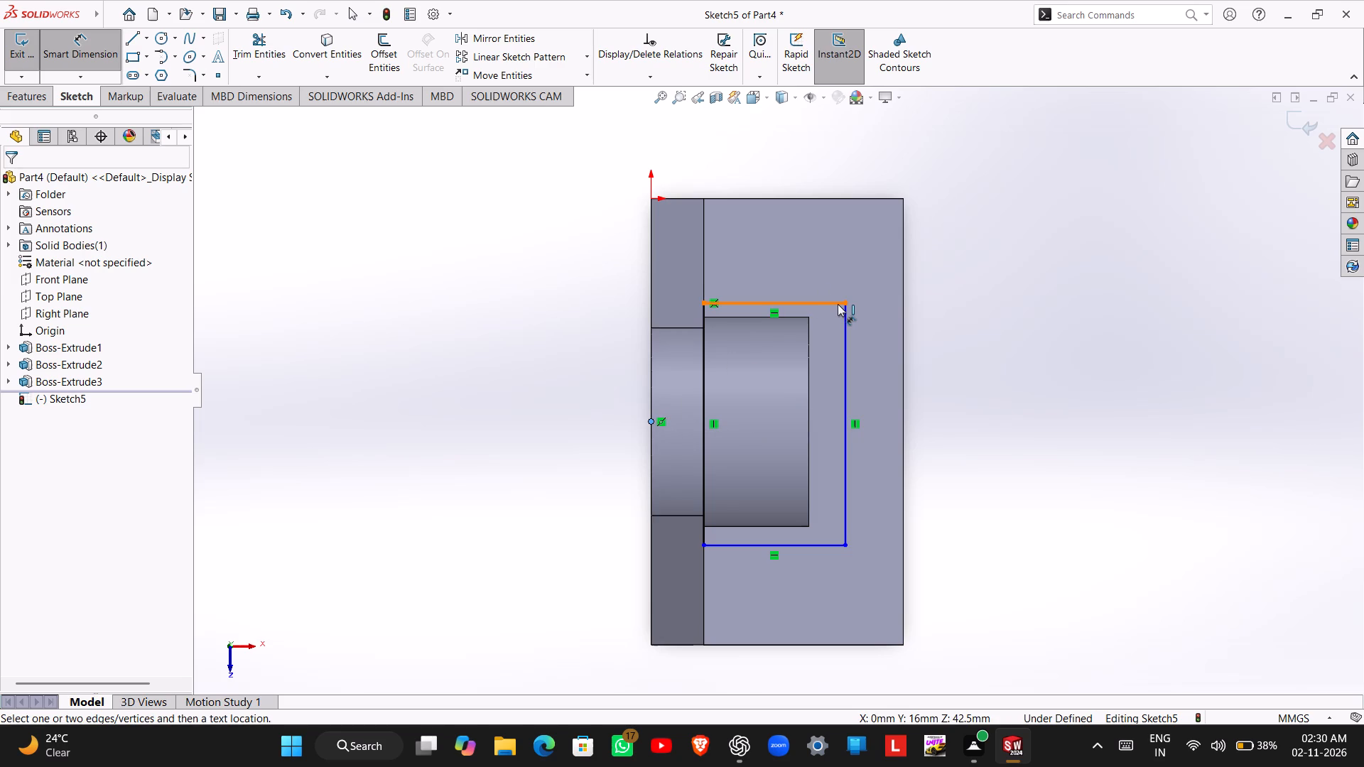
pyautogui.click(837, 304)
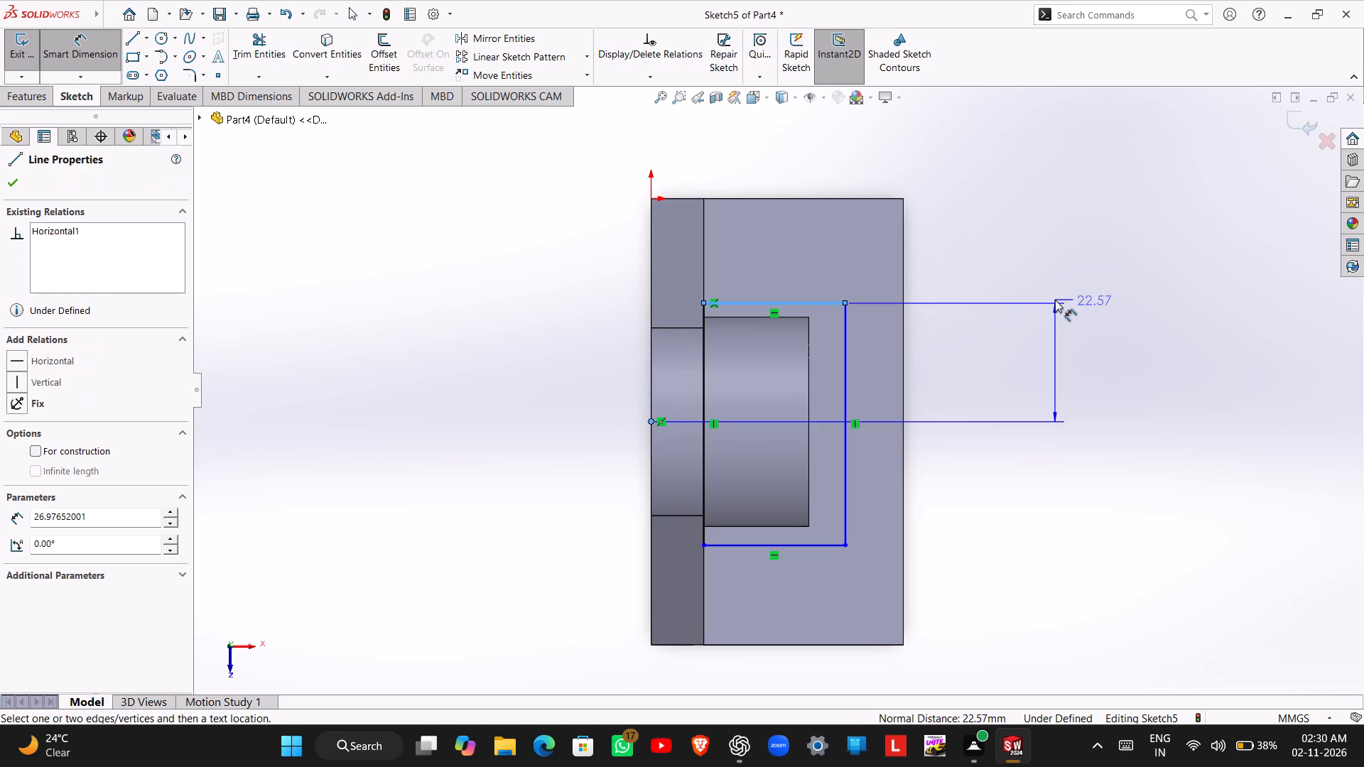
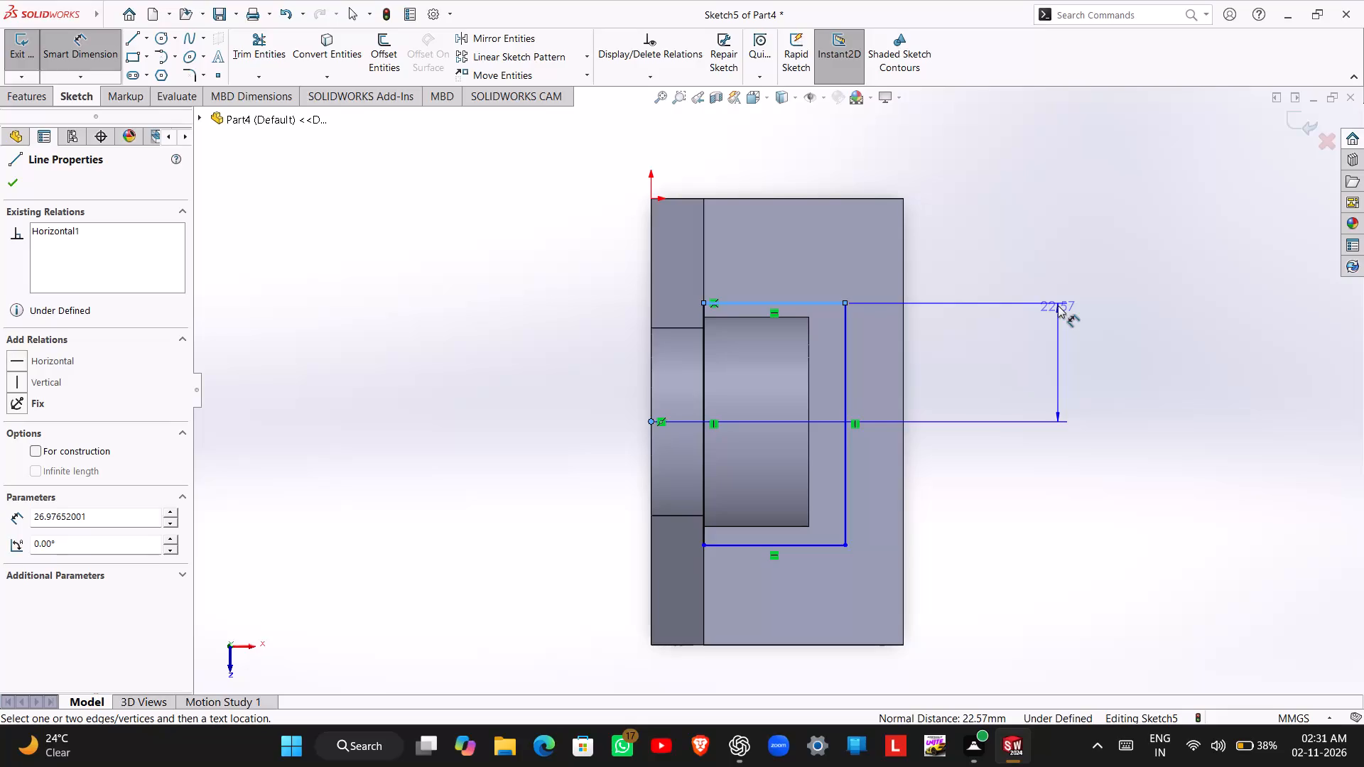
# Place the dimension from the web-side edge's midpoint to the rectangle's short side nearest the origin and set it to 25 mm.
pyautogui.click(1046, 316)
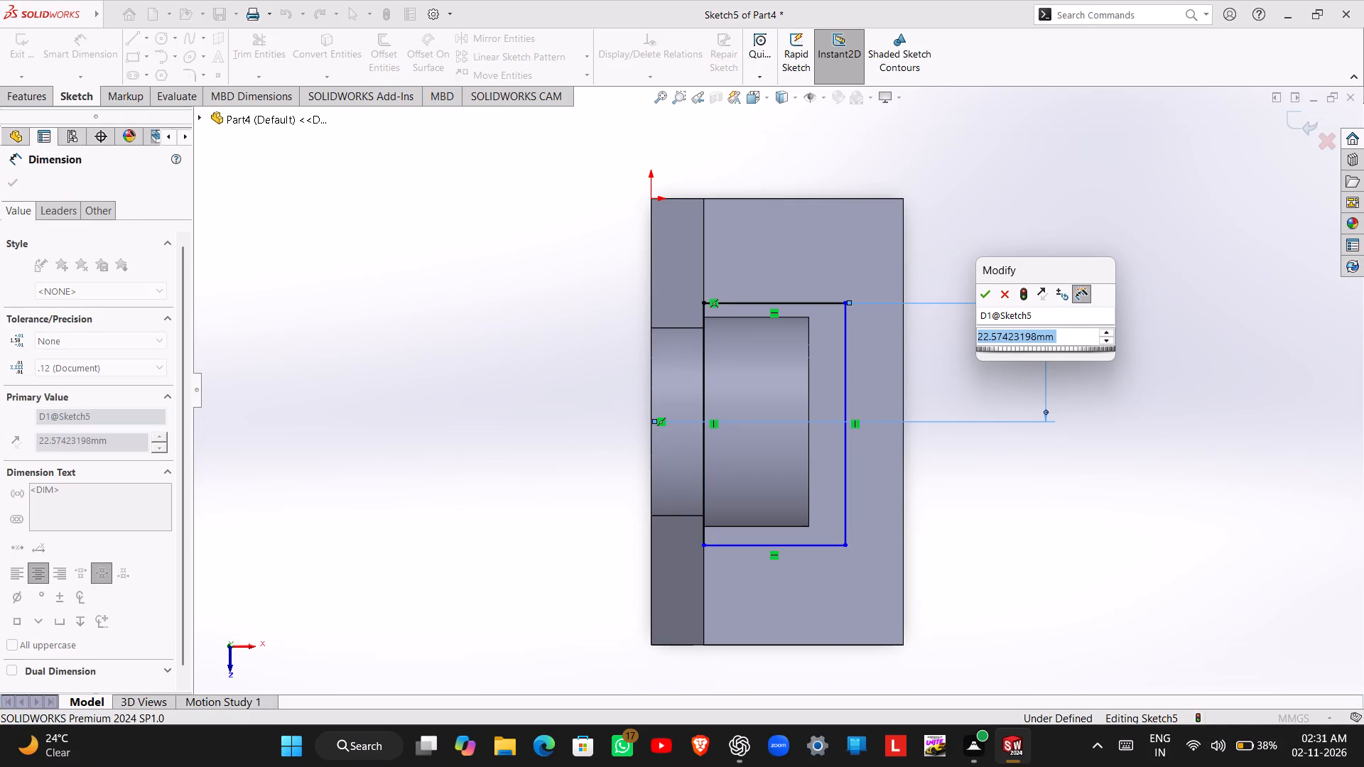
pyautogui.write('25')
pyautogui.press('Return')
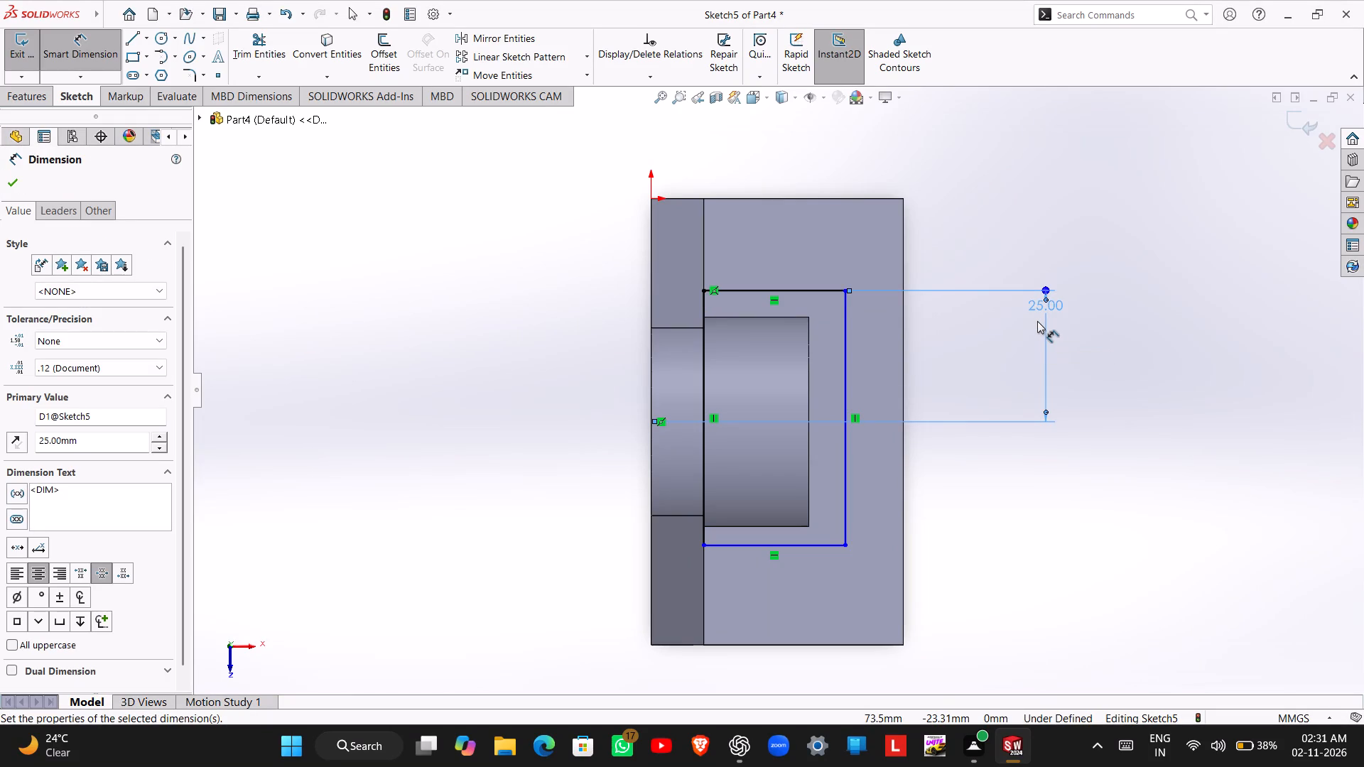
# Set the distance from the edge midpoint to the rectangle's side nearest the origin to 5 mm.
pyautogui.doubleClick(1046, 301)
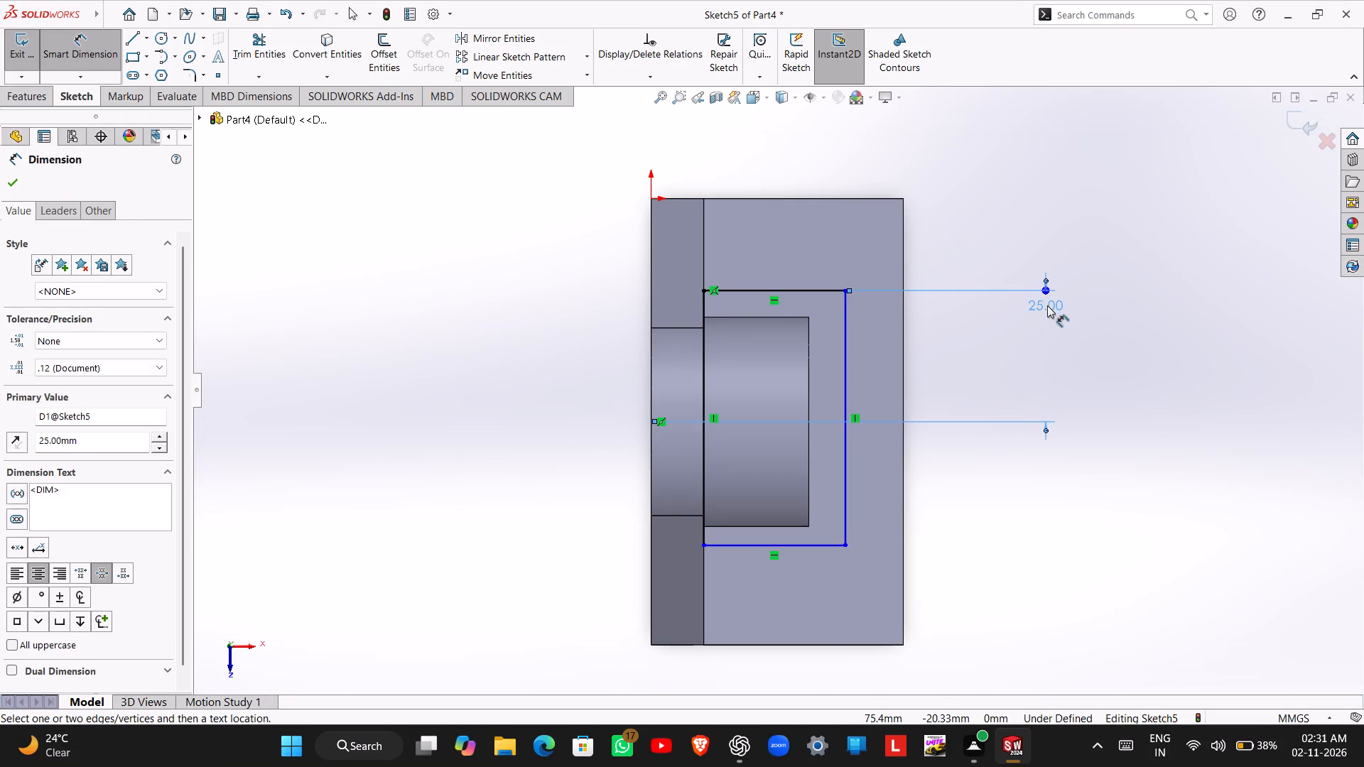
pyautogui.doubleClick(1047, 305)
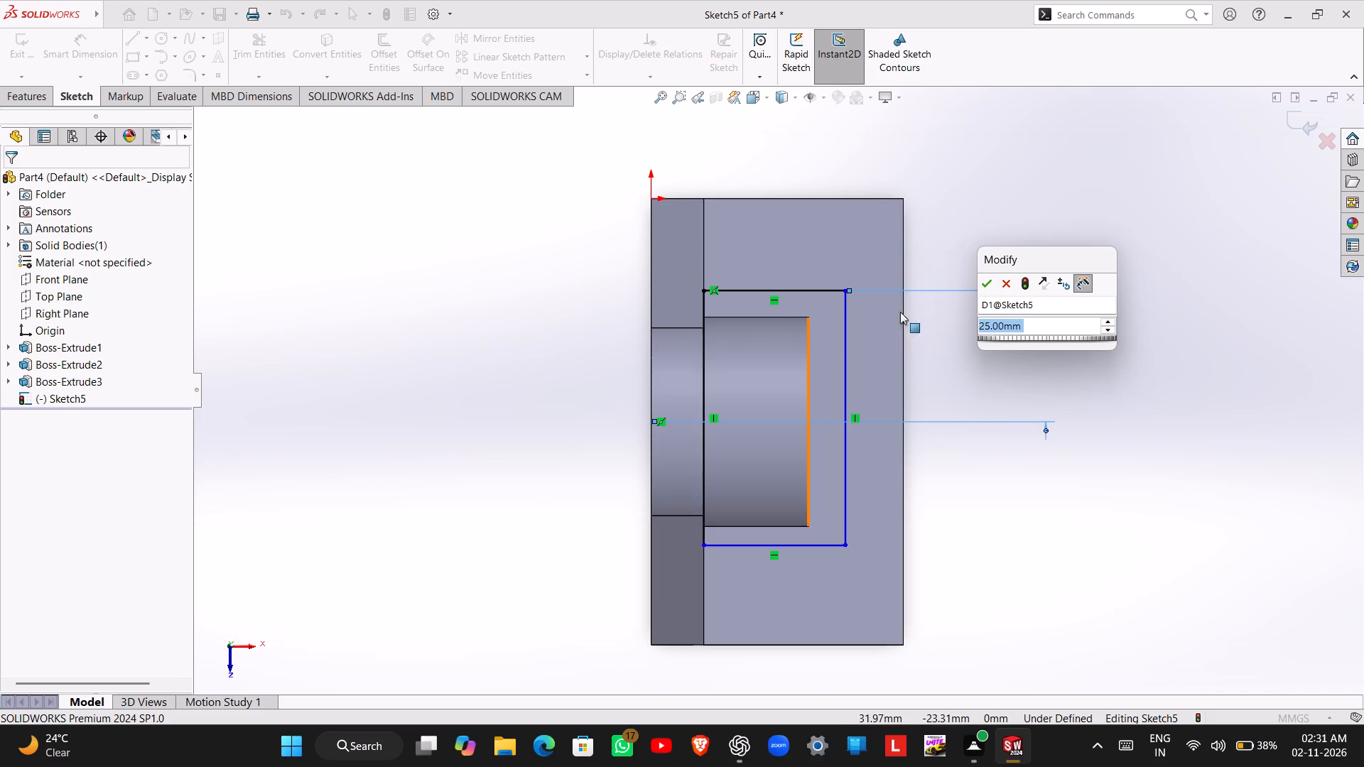
pyautogui.press('5')
pyautogui.press('Return')
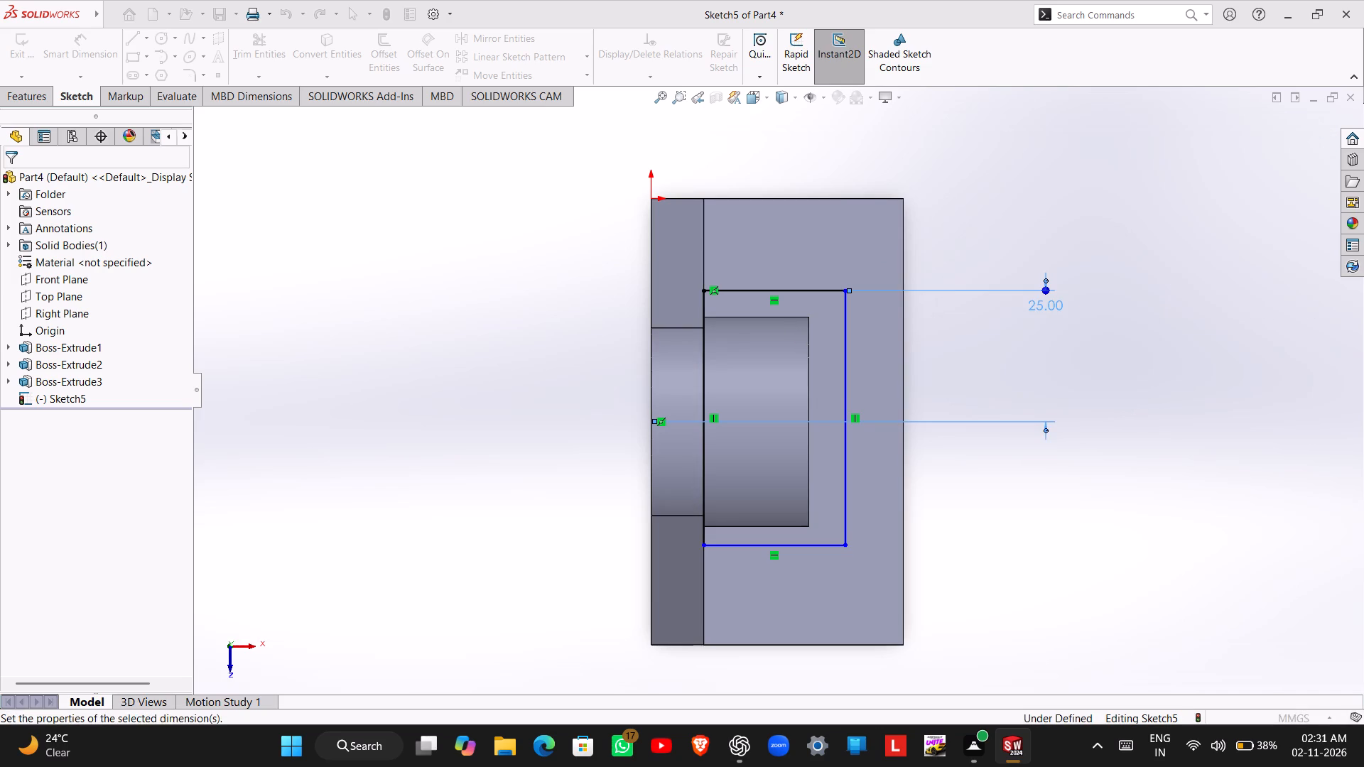
# Dimension the rectangle's opposite parallel side at 5 mm from the same edge midpoint.
pyautogui.click(727, 543)
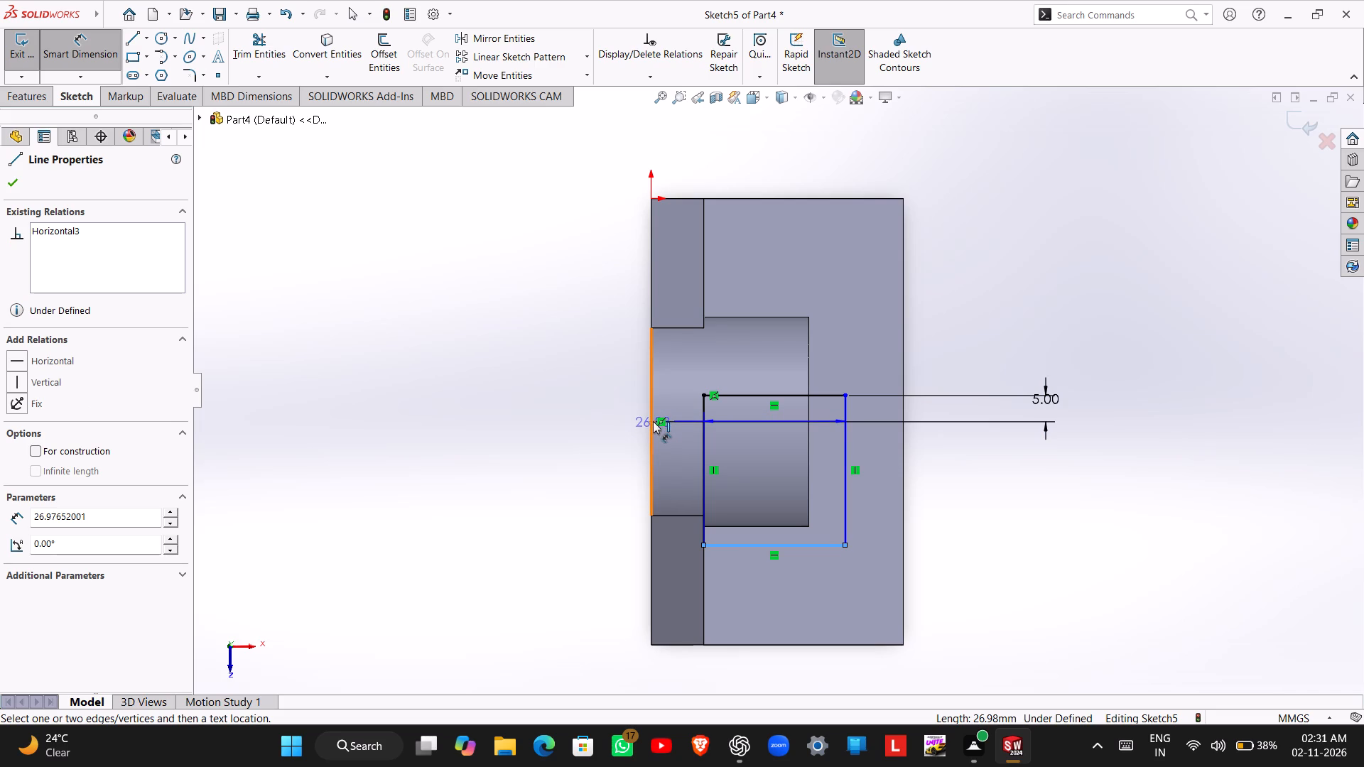
pyautogui.click(649, 420)
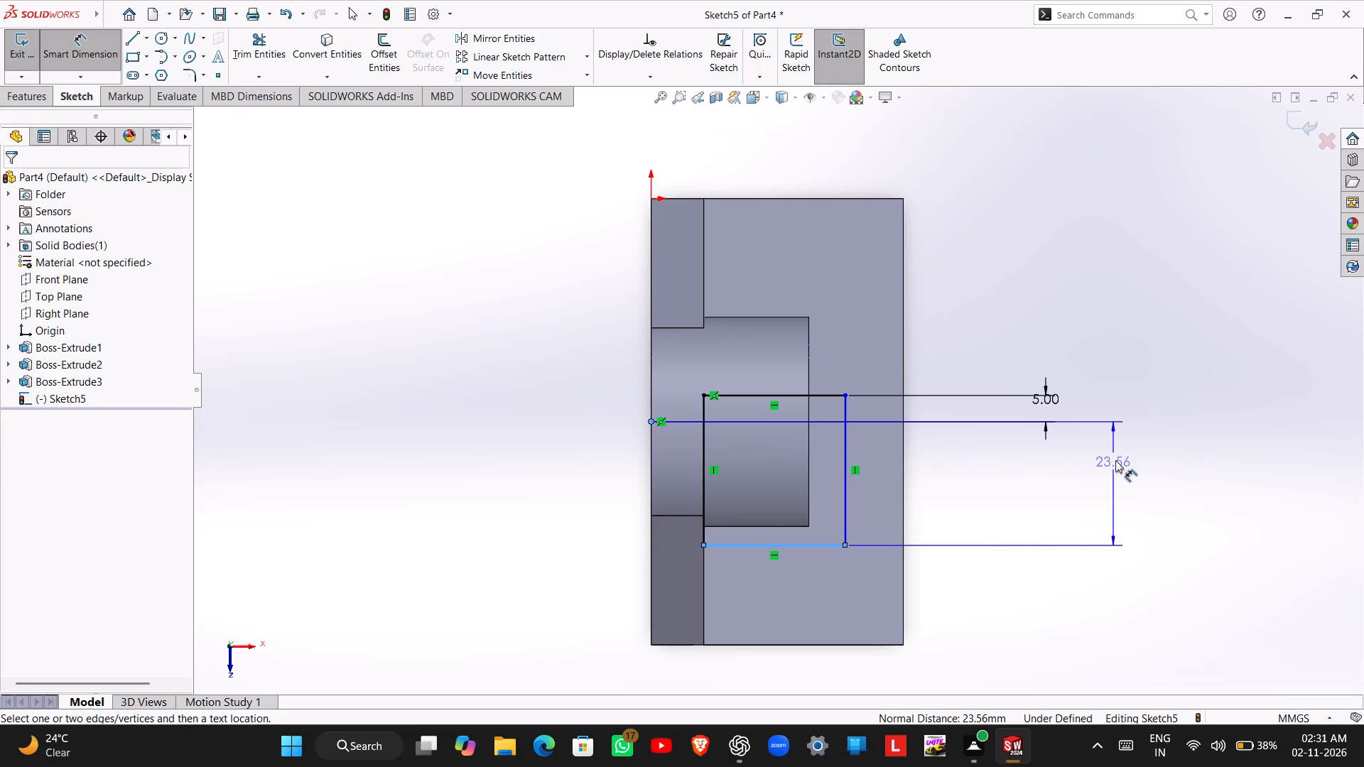
pyautogui.click(1117, 459)
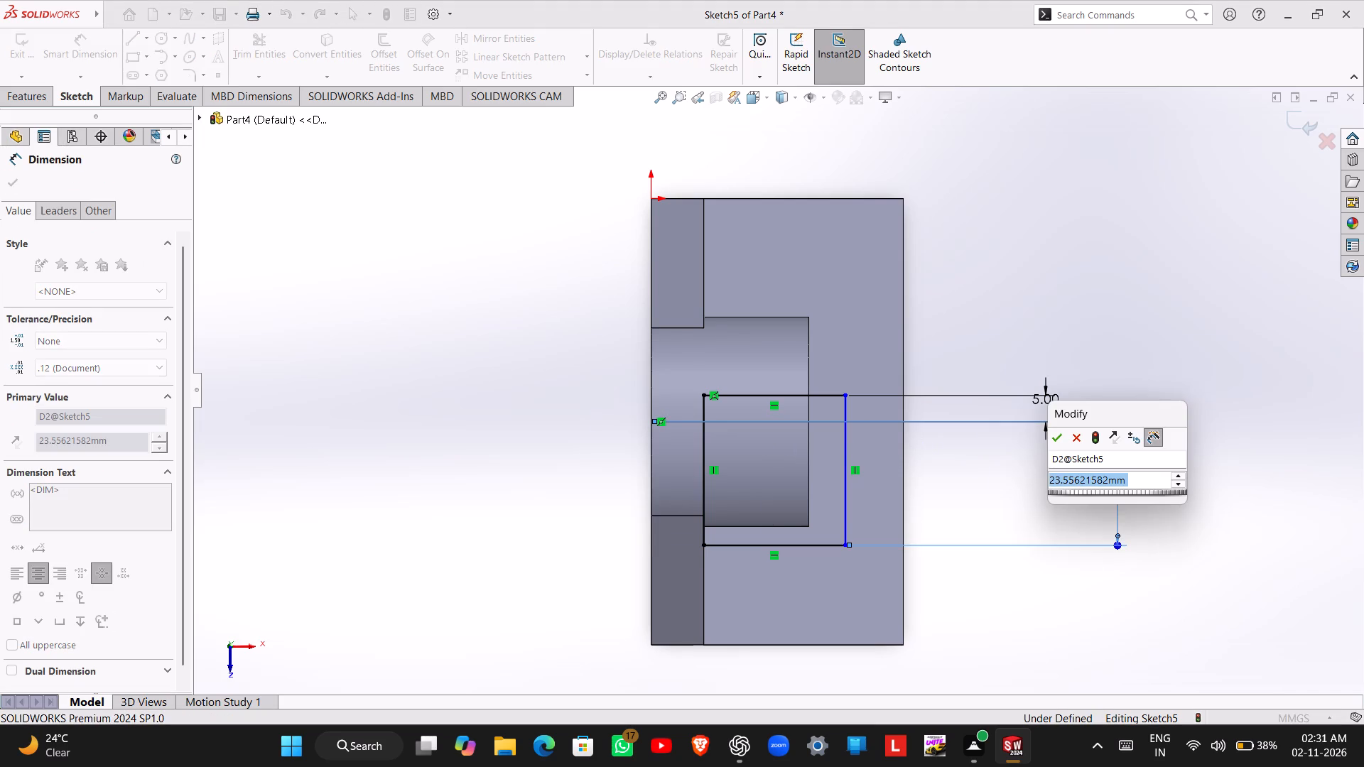
pyautogui.press('5')
pyautogui.press('Return')
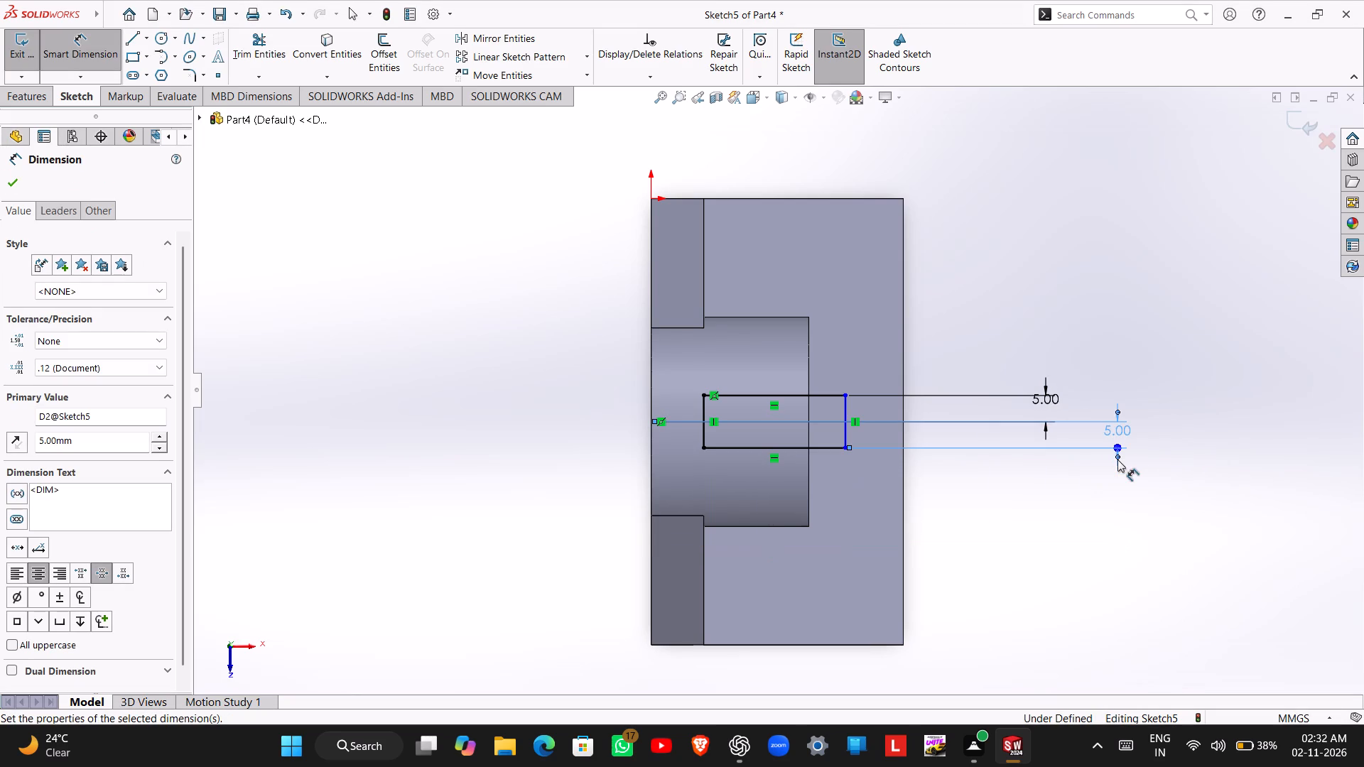
# Dimension the rectangle's side running outward from the web to 15 mm and exit the sketch.
pyautogui.click(843, 415)
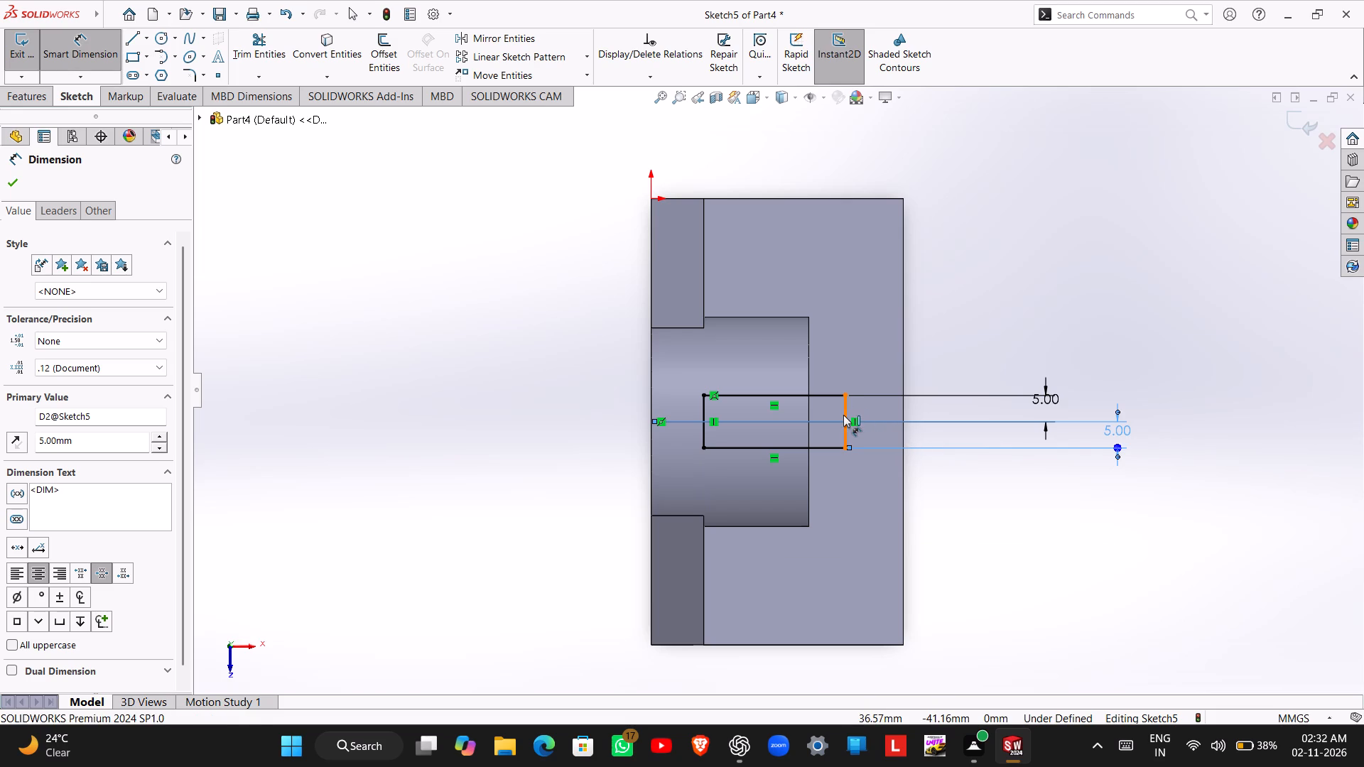
pyautogui.press('Escape')
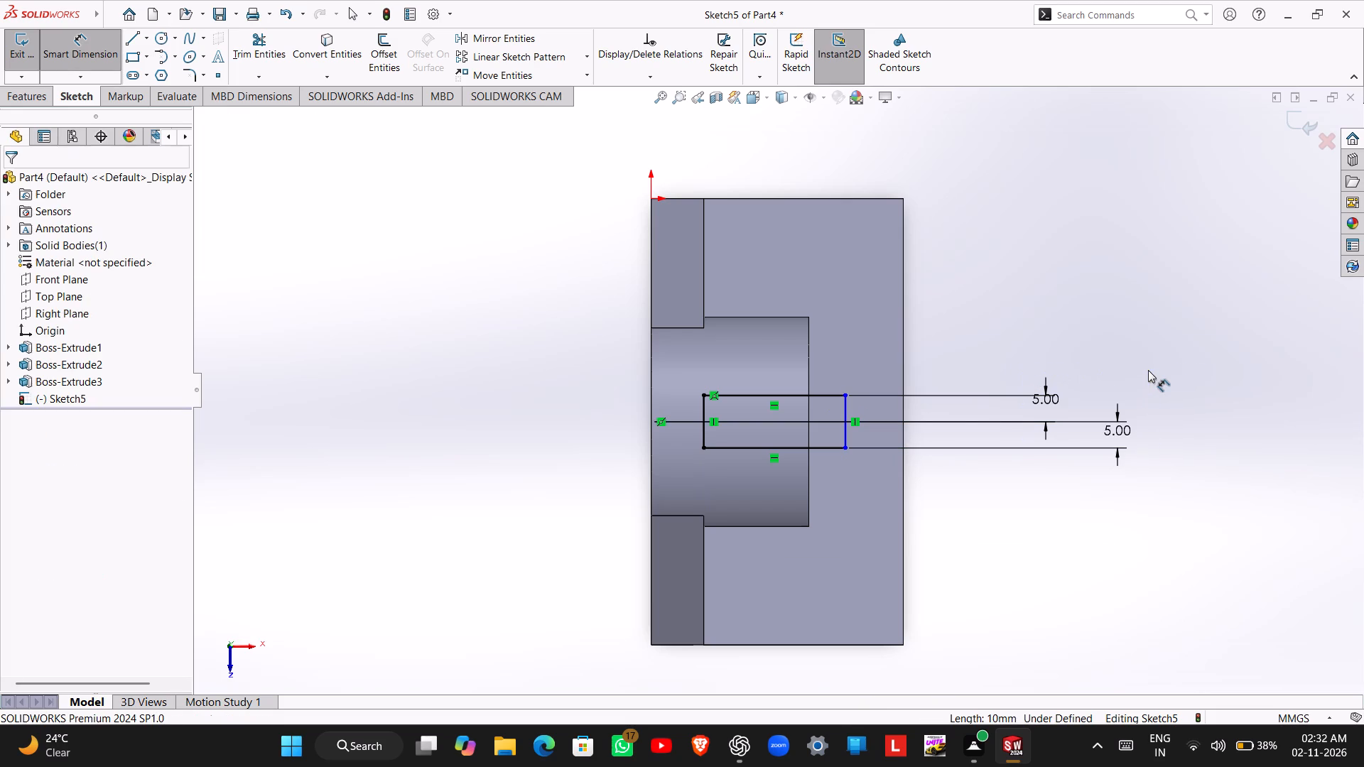
pyautogui.click(769, 445)
pyautogui.click(801, 584)
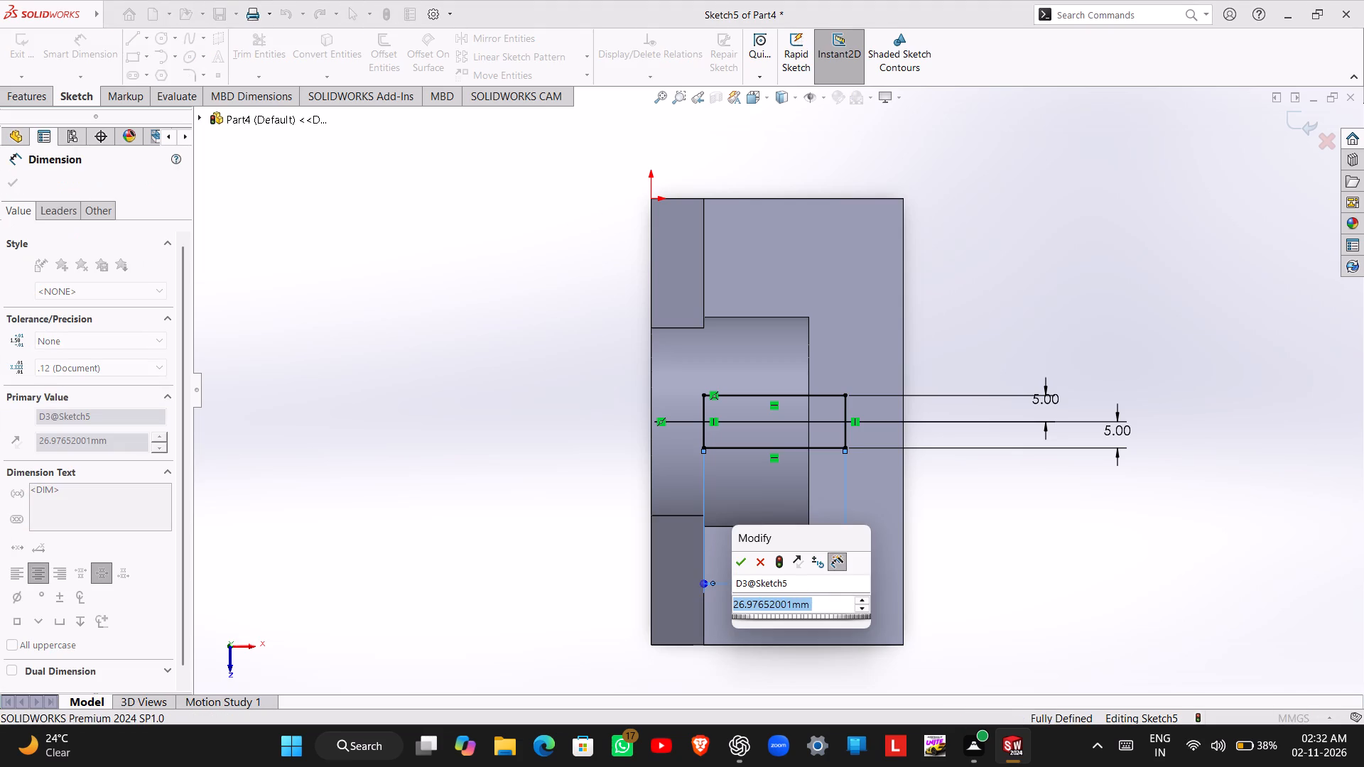
pyautogui.write('15')
pyautogui.press('Return')
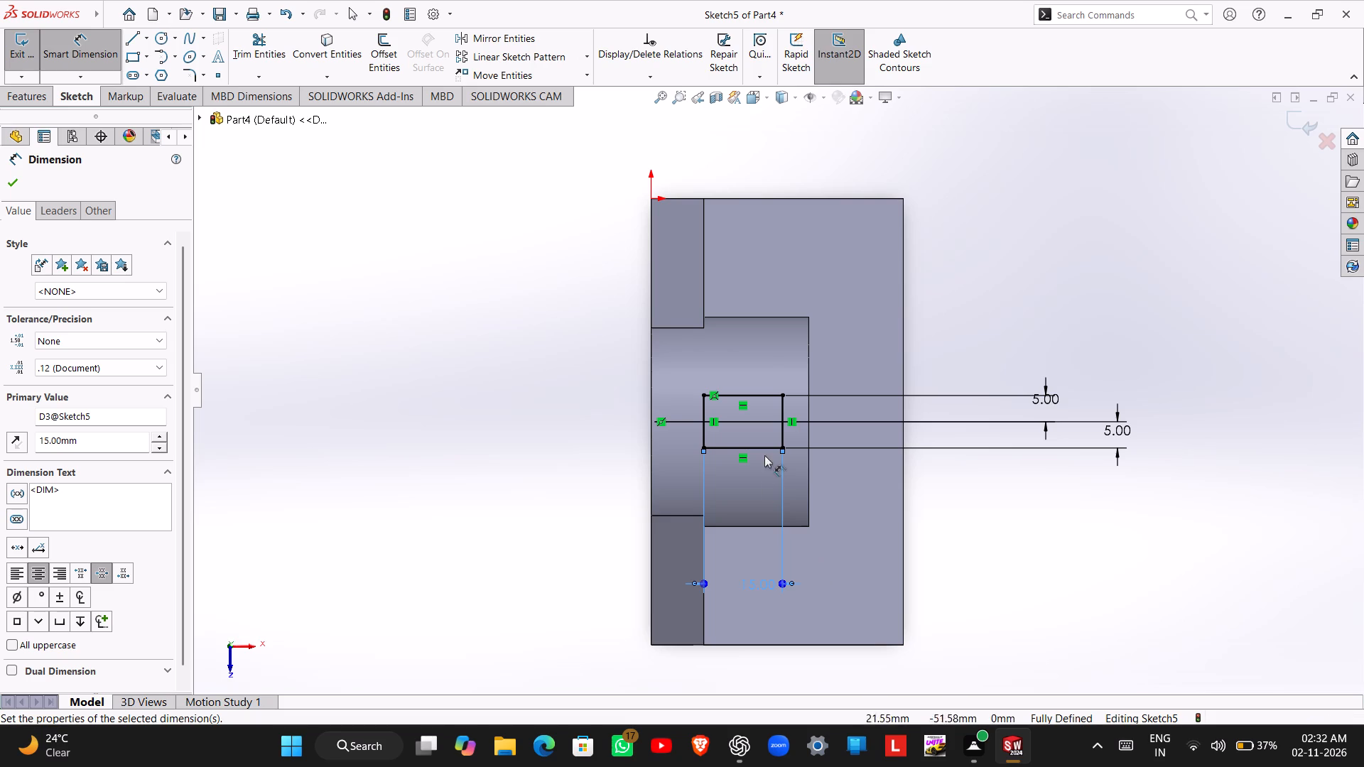
pyautogui.click(24, 39)
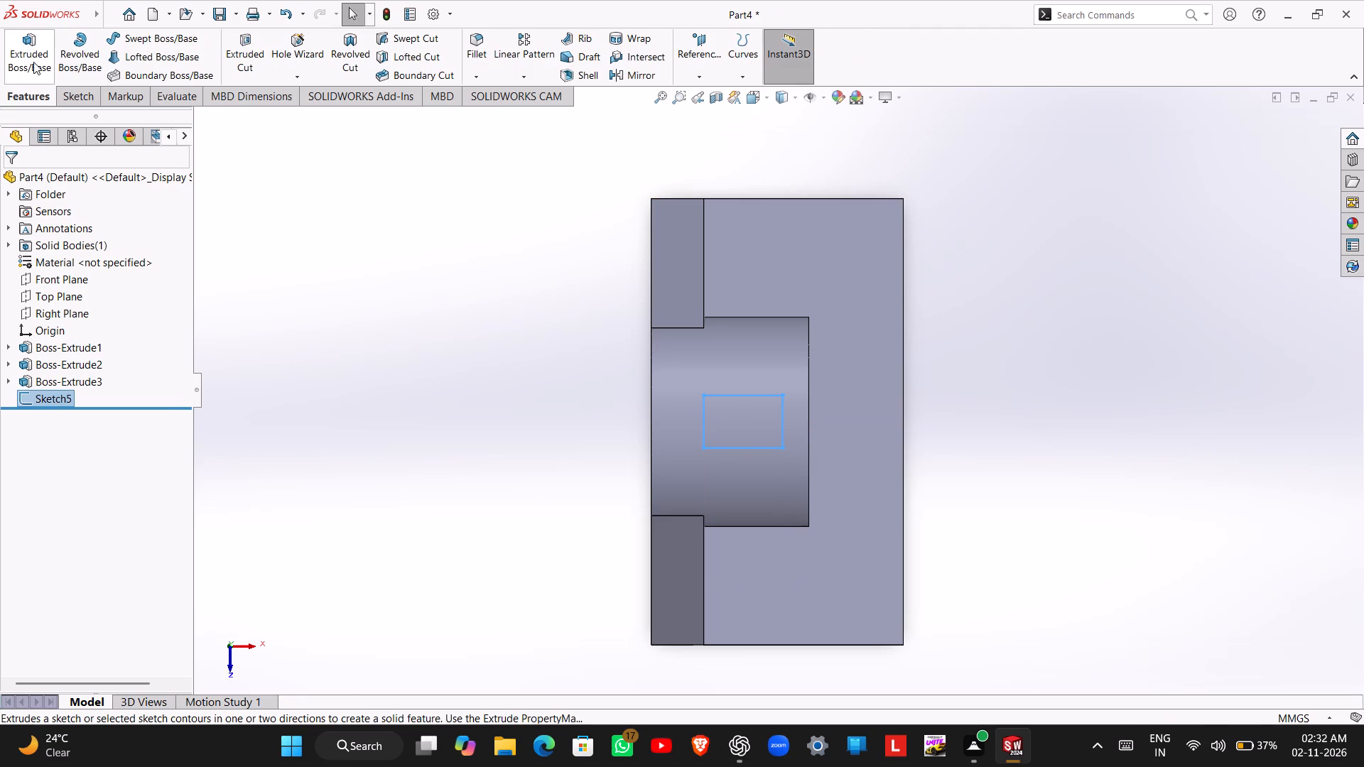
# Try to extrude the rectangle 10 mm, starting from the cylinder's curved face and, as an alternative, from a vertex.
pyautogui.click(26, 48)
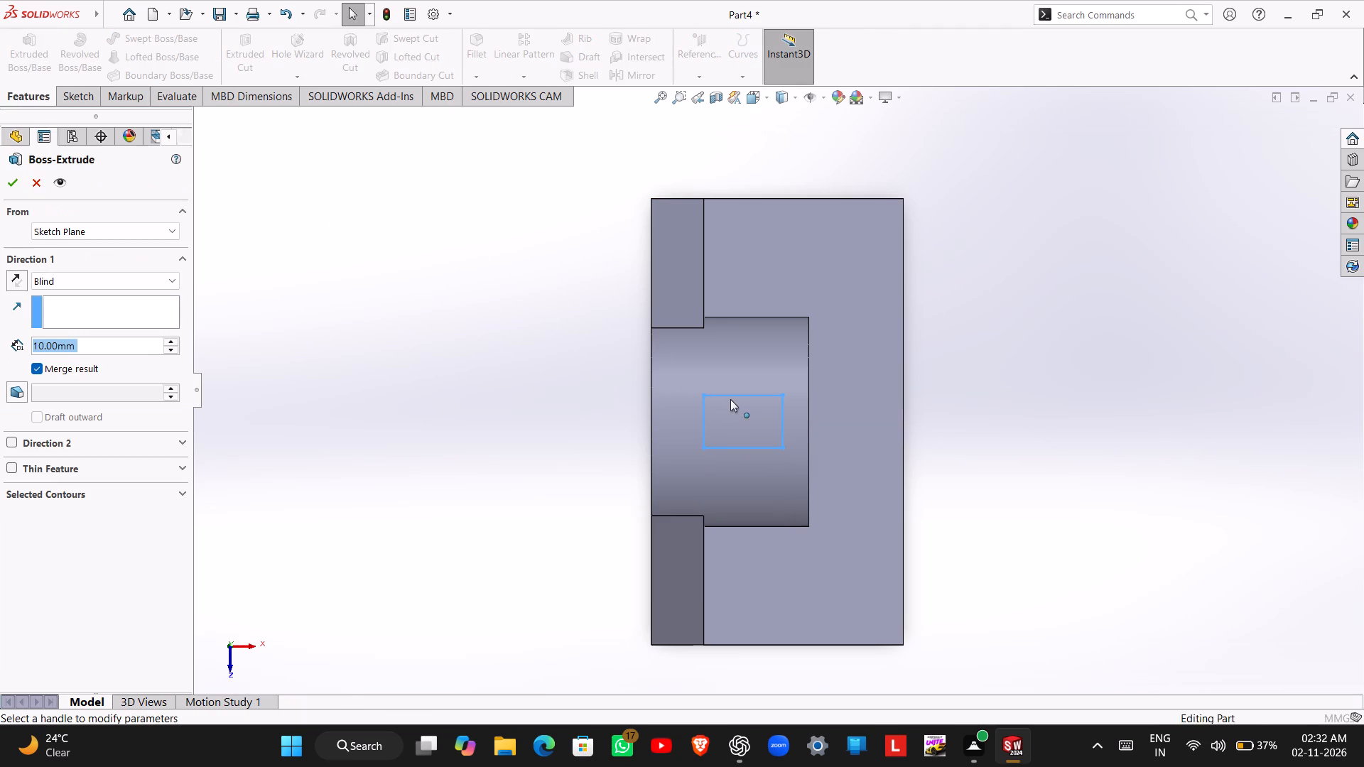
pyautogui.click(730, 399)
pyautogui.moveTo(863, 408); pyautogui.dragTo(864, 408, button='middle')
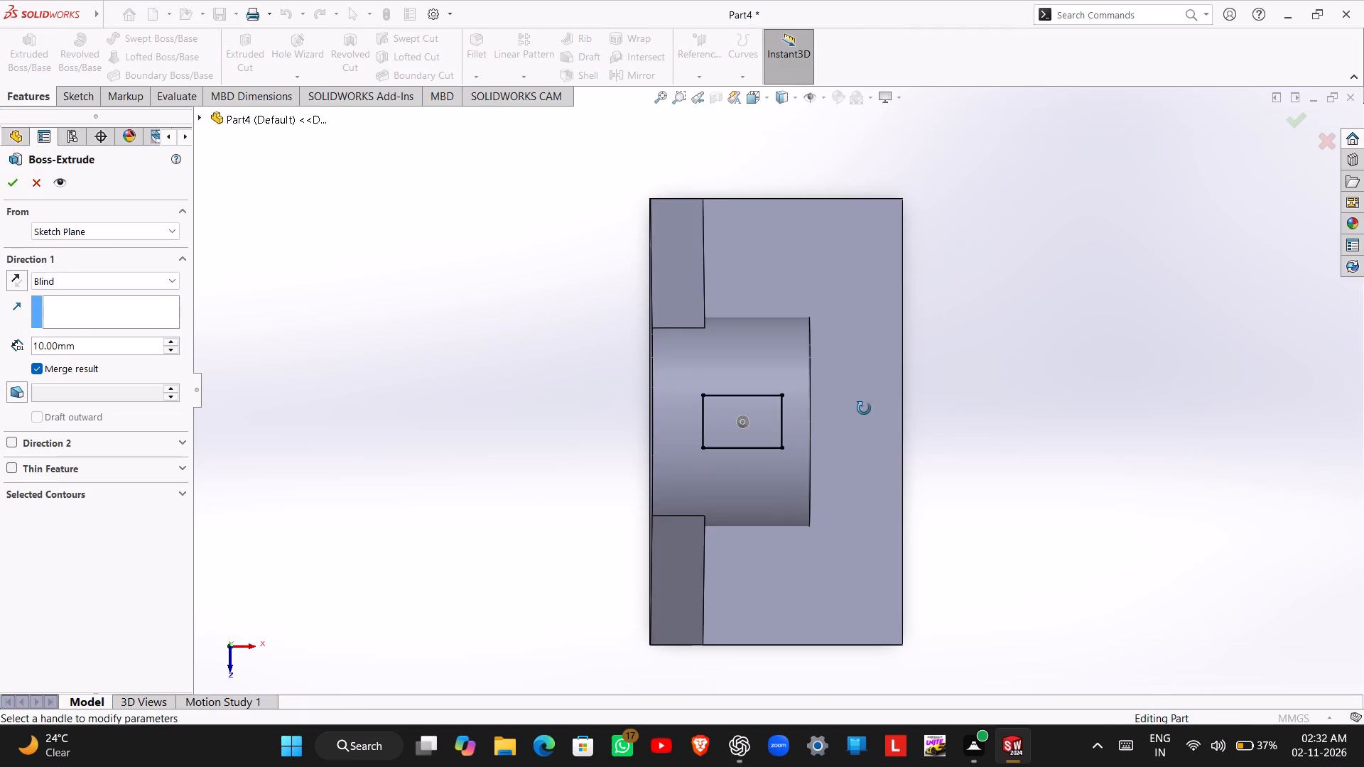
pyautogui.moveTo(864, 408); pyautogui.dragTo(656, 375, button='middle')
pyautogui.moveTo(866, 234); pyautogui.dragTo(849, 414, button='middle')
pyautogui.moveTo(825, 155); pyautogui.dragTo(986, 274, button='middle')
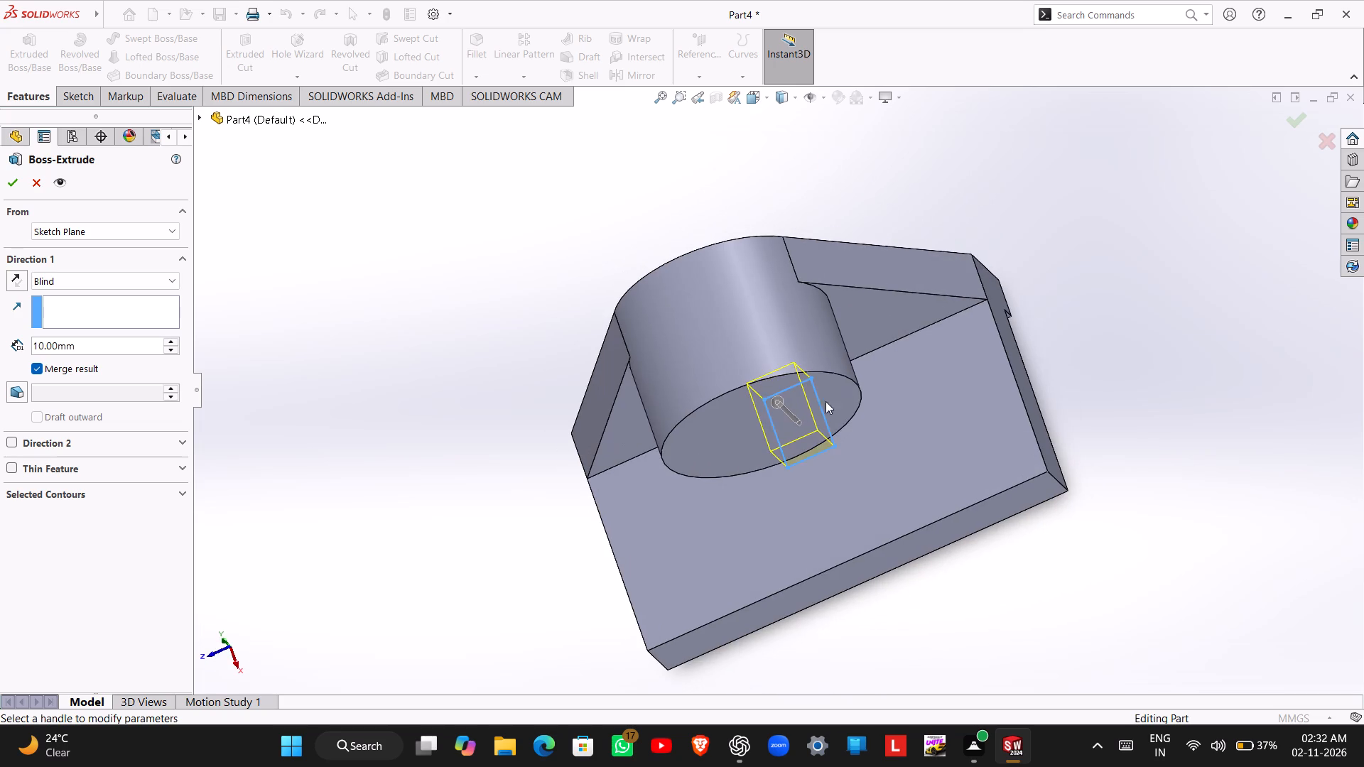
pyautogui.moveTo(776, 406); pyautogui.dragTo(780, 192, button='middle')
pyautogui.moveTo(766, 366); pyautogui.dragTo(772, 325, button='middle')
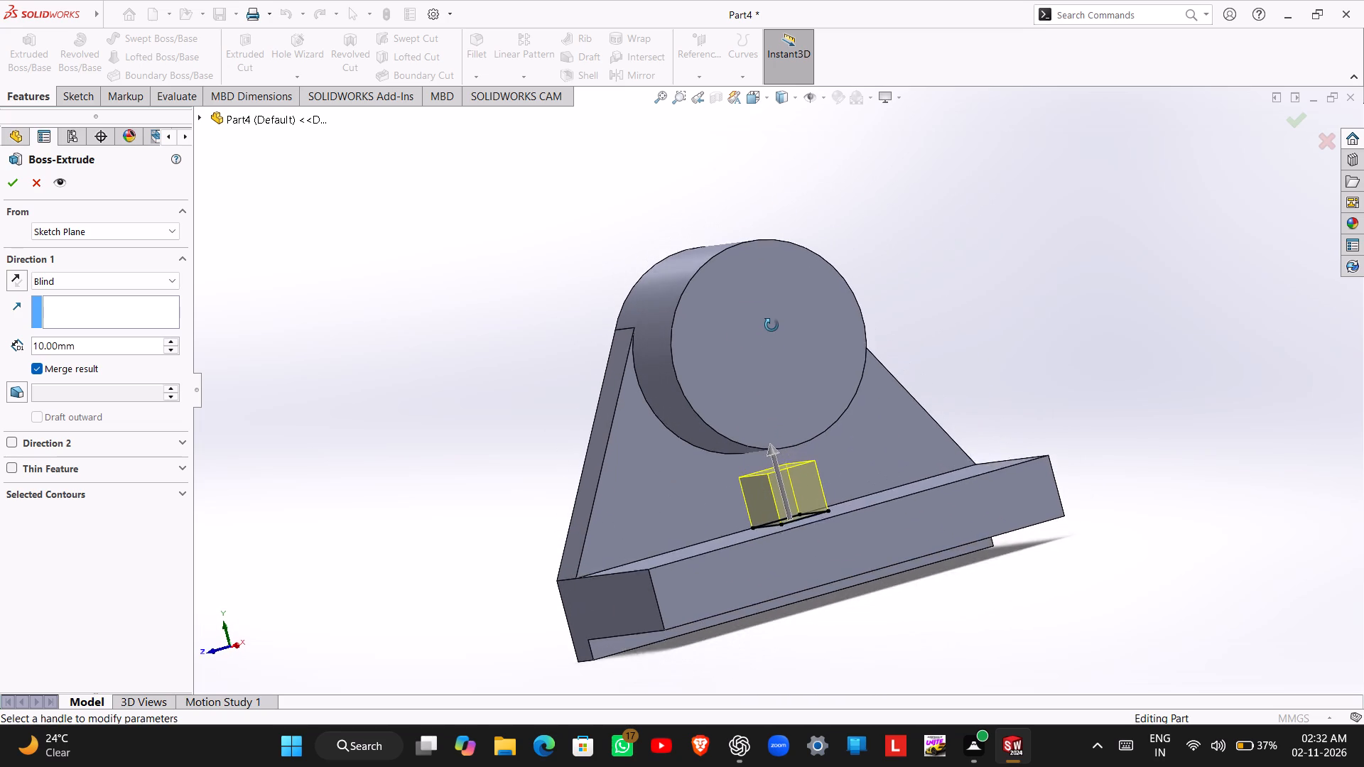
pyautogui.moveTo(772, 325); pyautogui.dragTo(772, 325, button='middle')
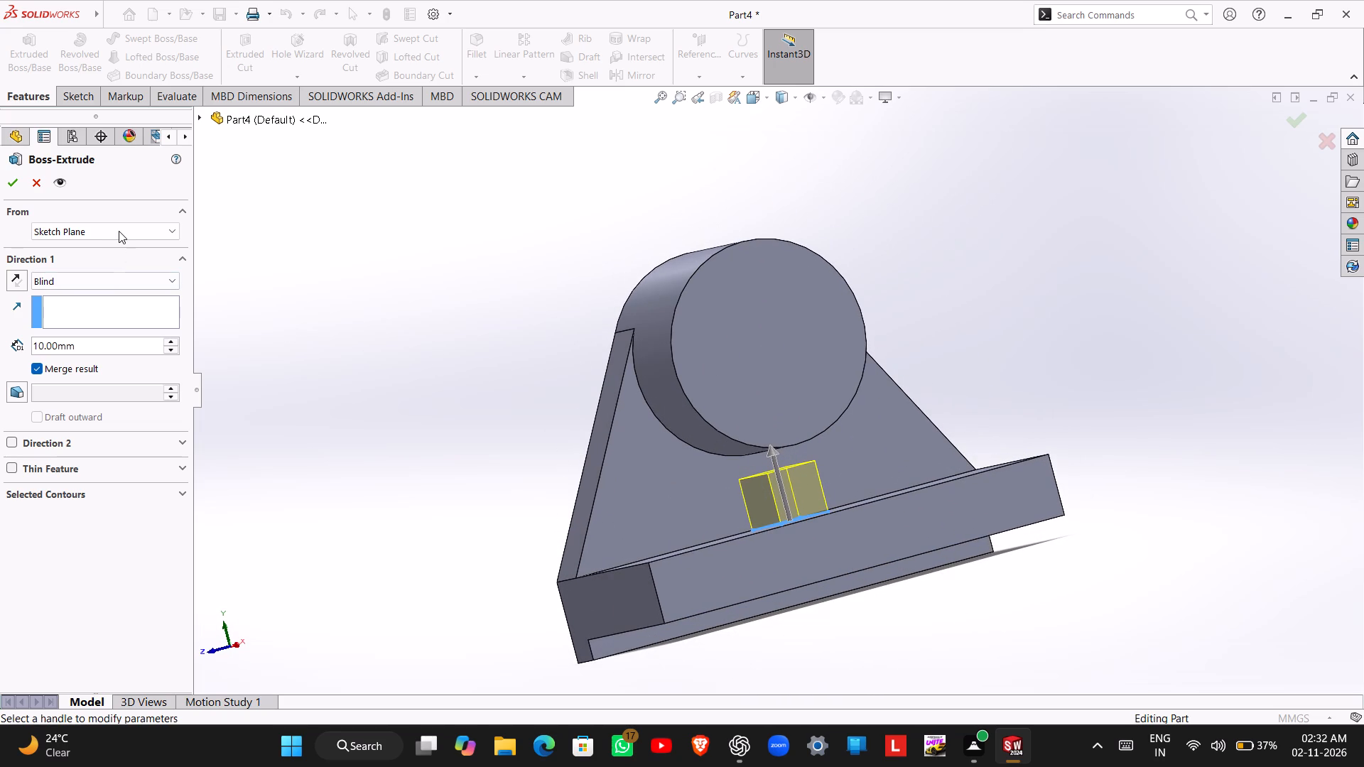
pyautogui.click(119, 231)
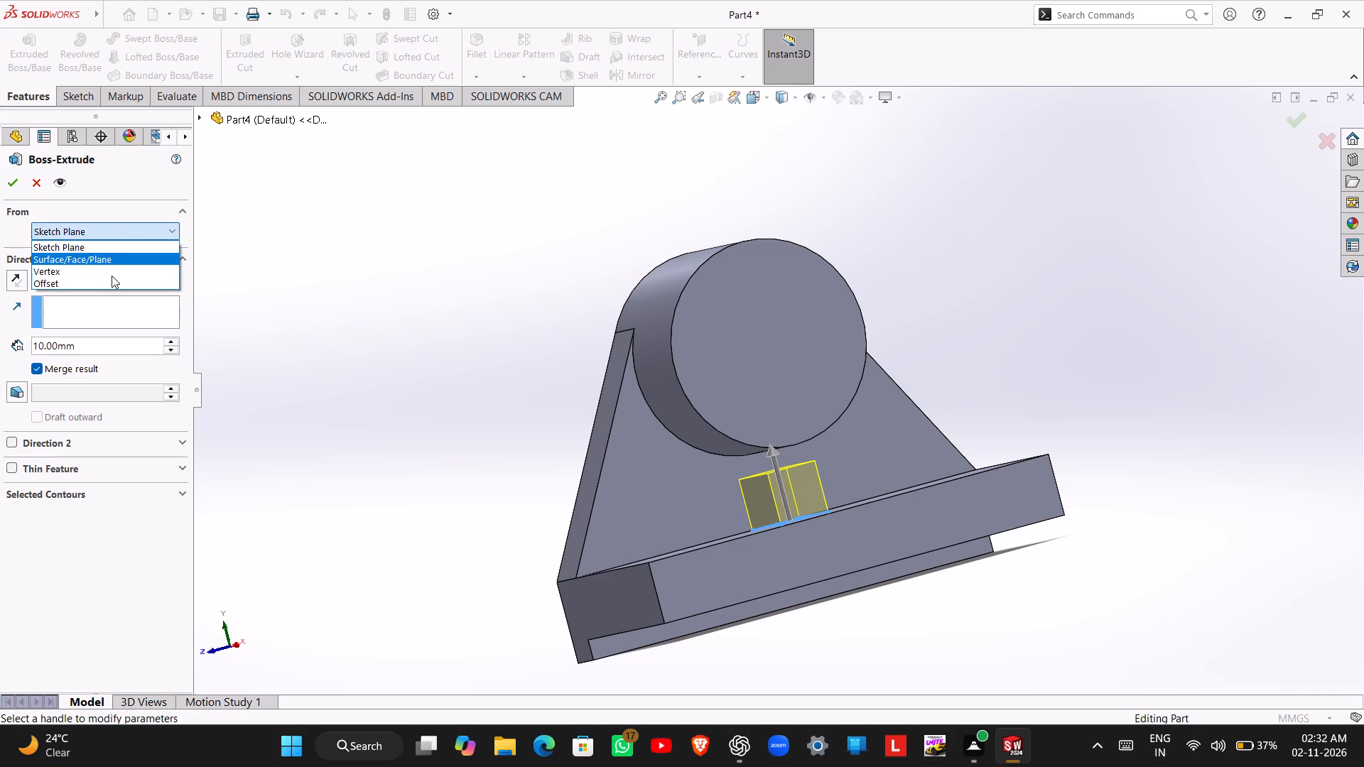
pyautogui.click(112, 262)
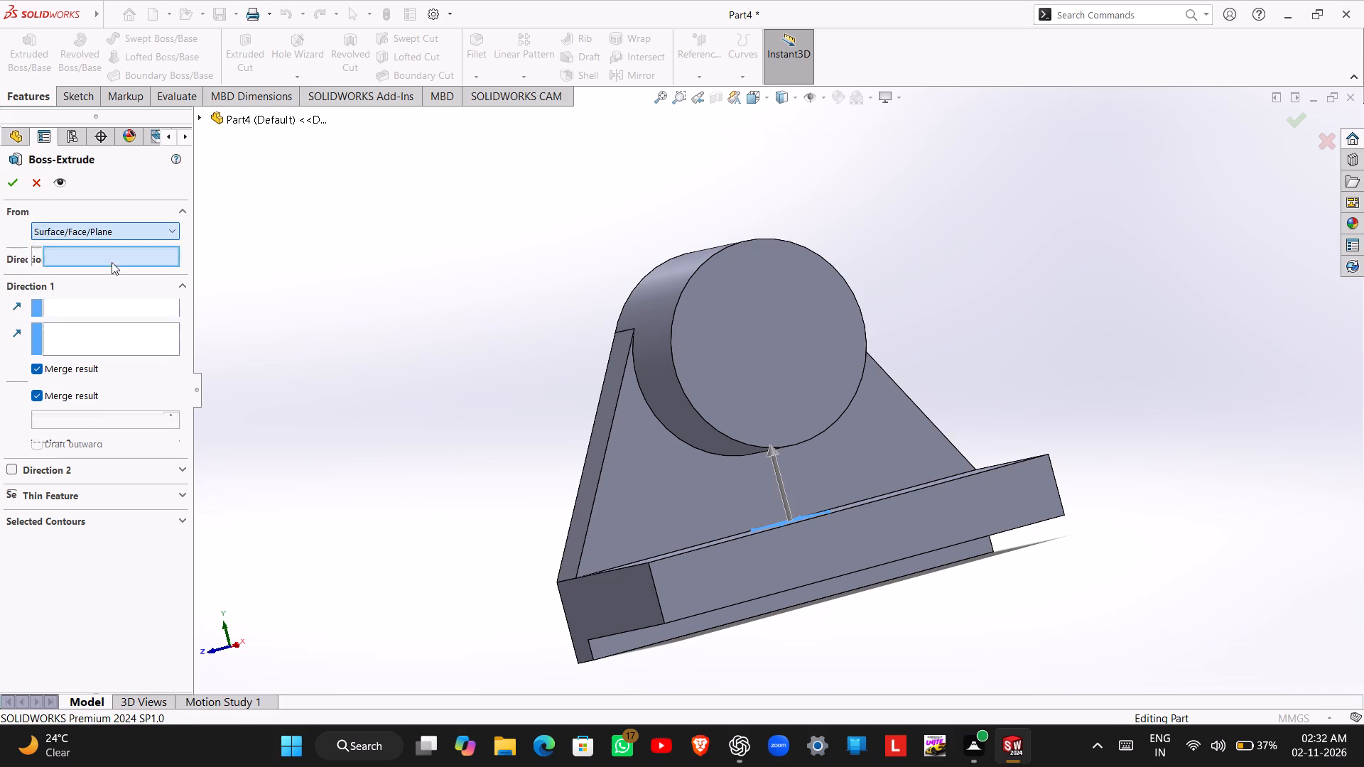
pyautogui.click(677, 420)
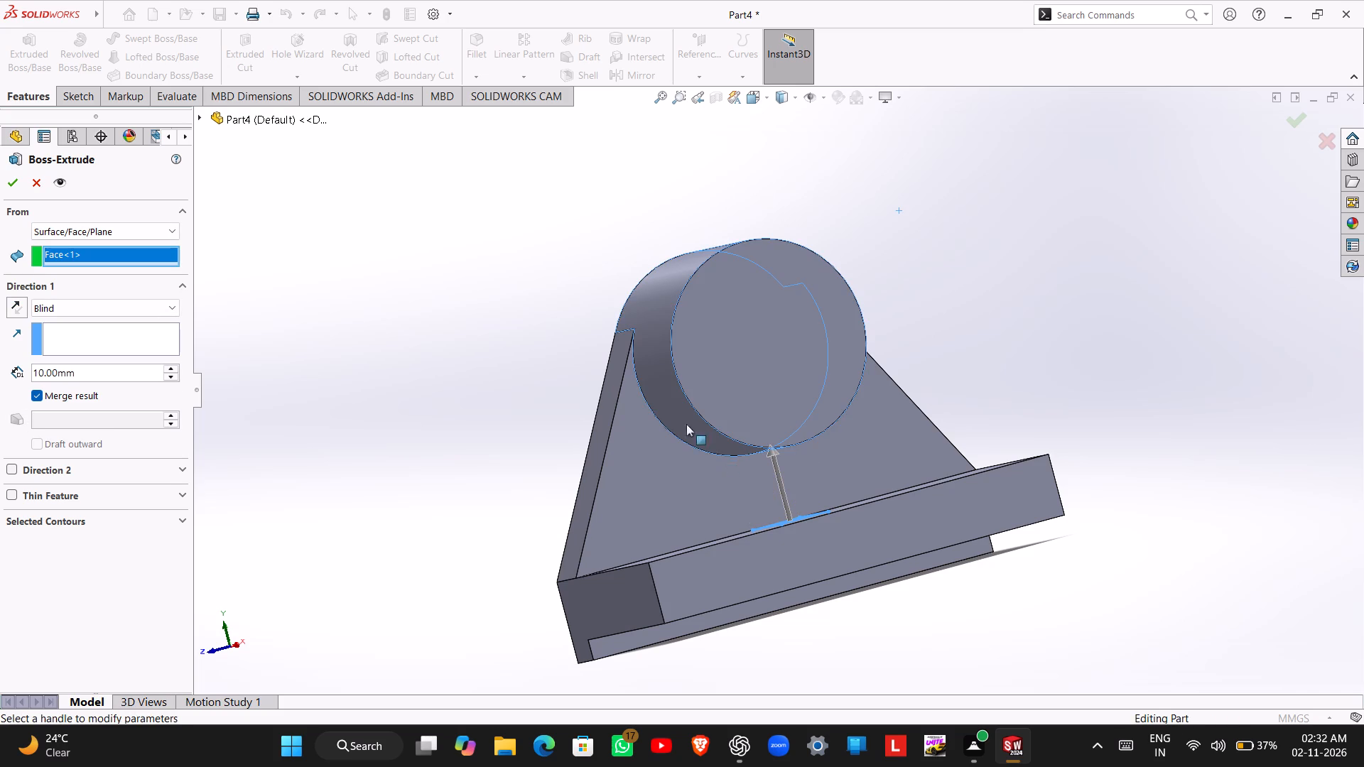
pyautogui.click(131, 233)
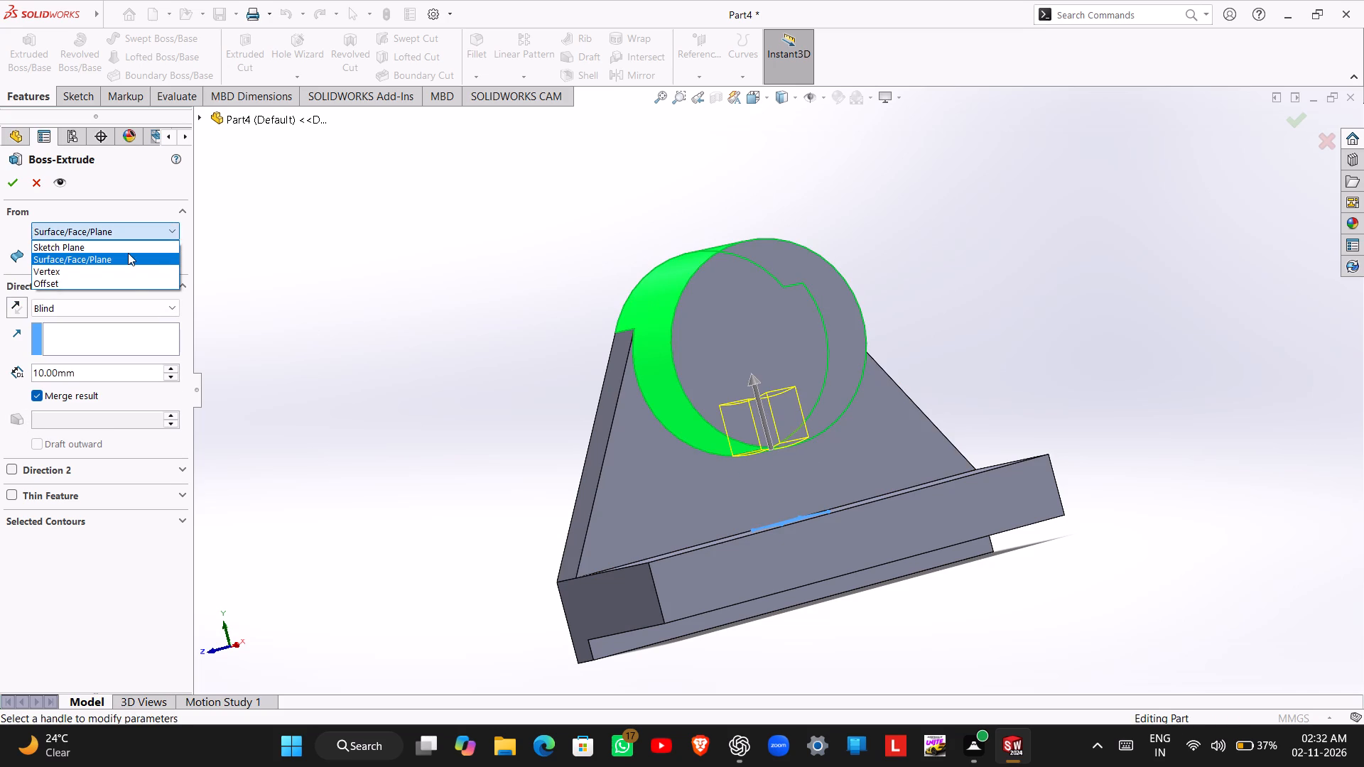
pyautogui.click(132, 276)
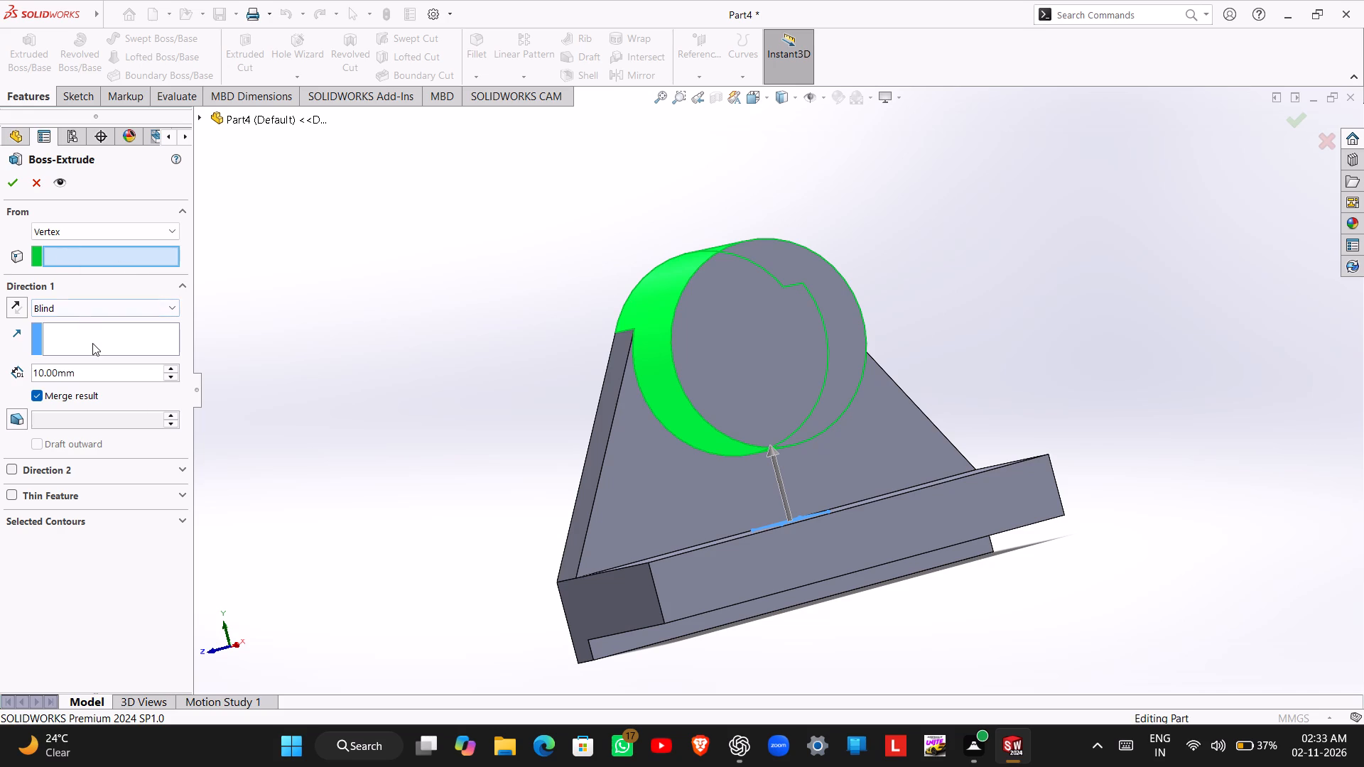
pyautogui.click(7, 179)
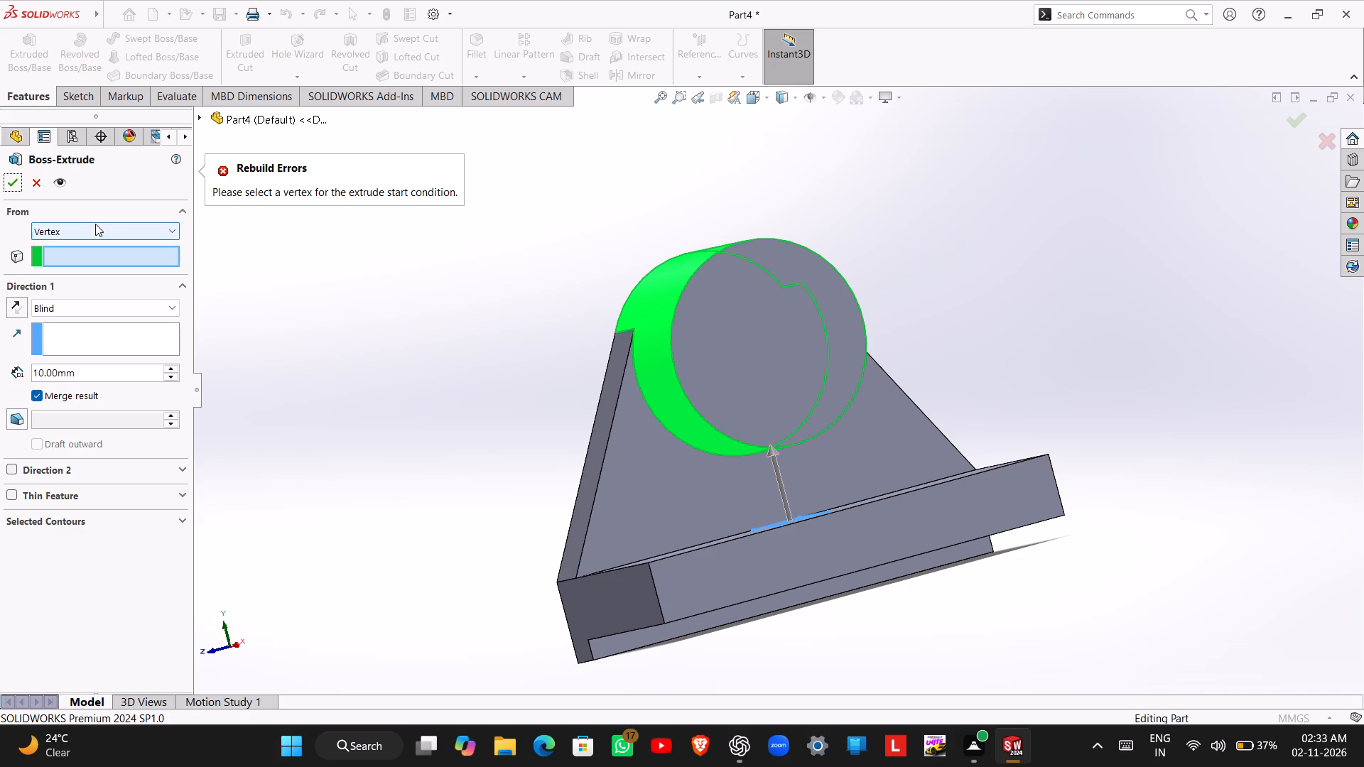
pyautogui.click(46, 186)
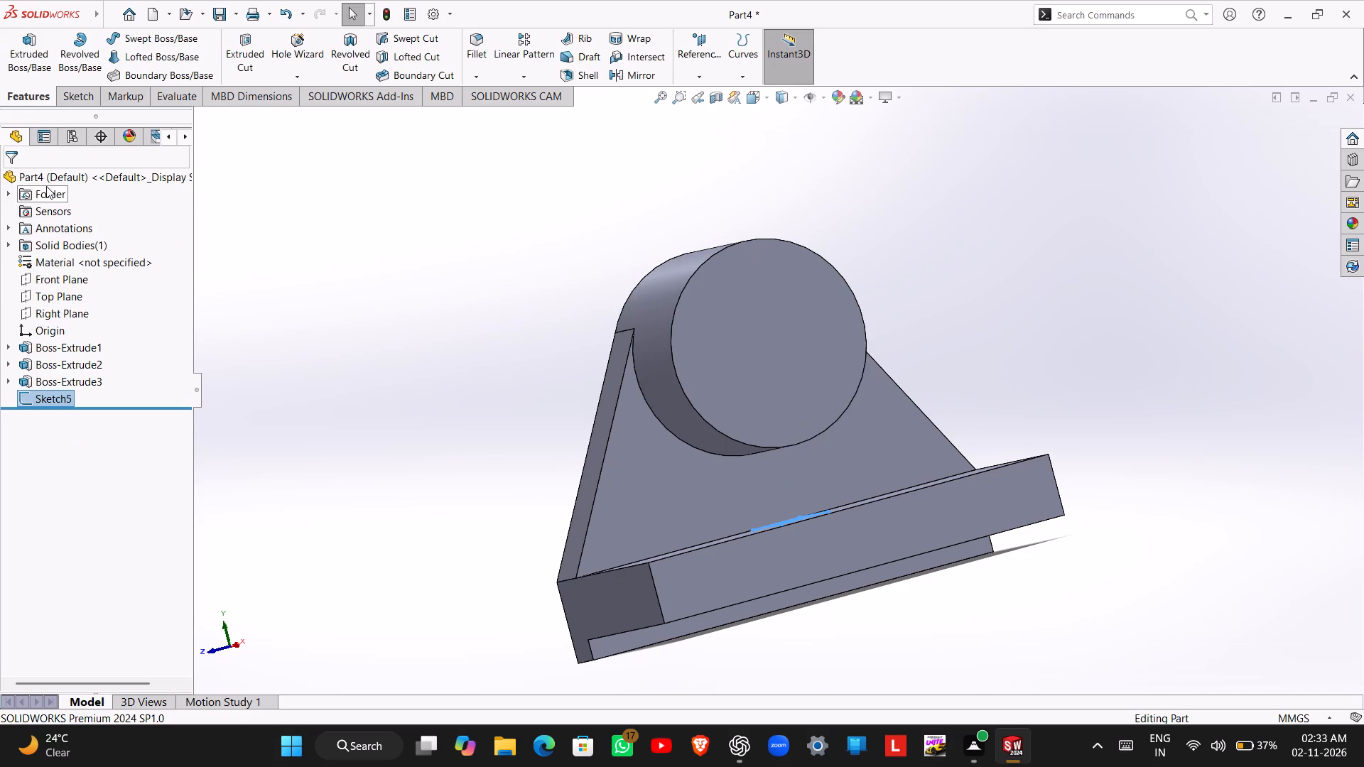
# Extrude the support rib rectangle from its sketch plane up to the cylinder's curved surface, merged with the body.
pyautogui.click(35, 45)
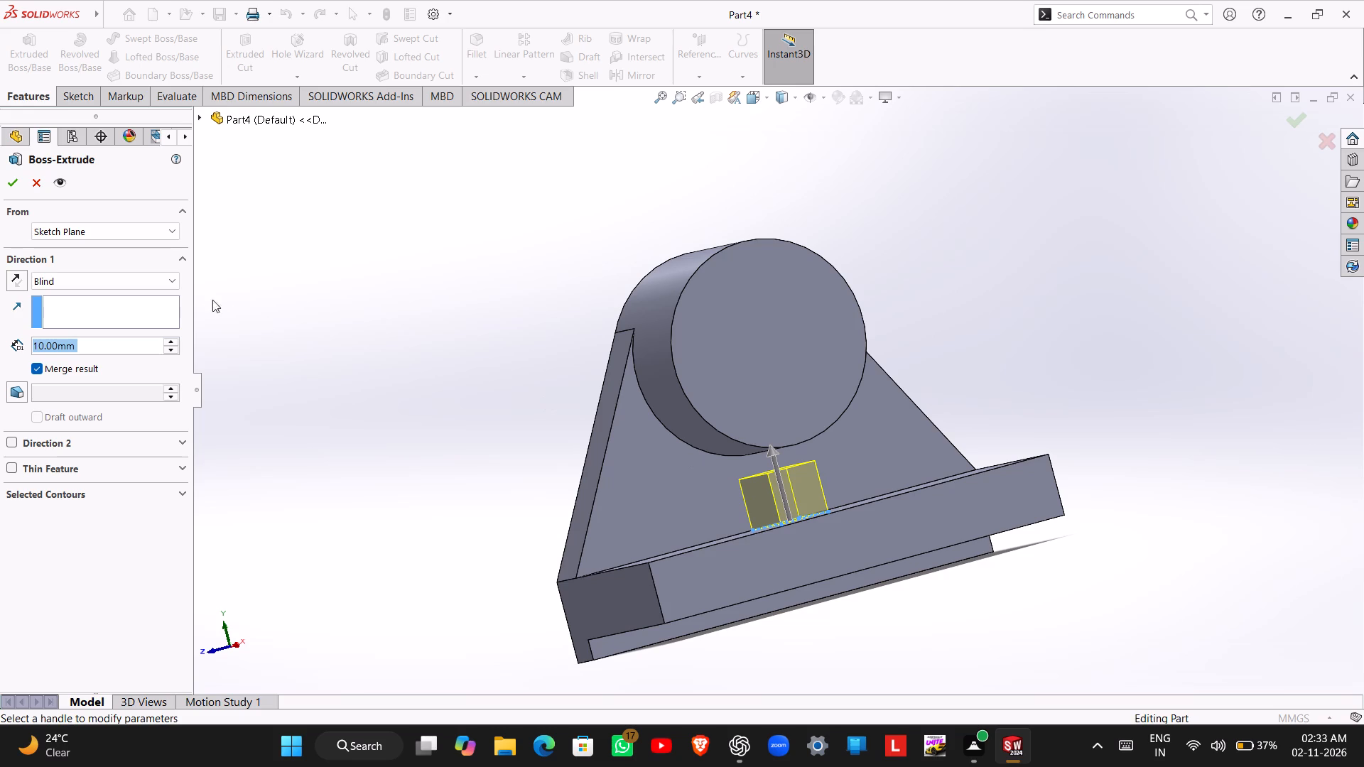
pyautogui.click(112, 277)
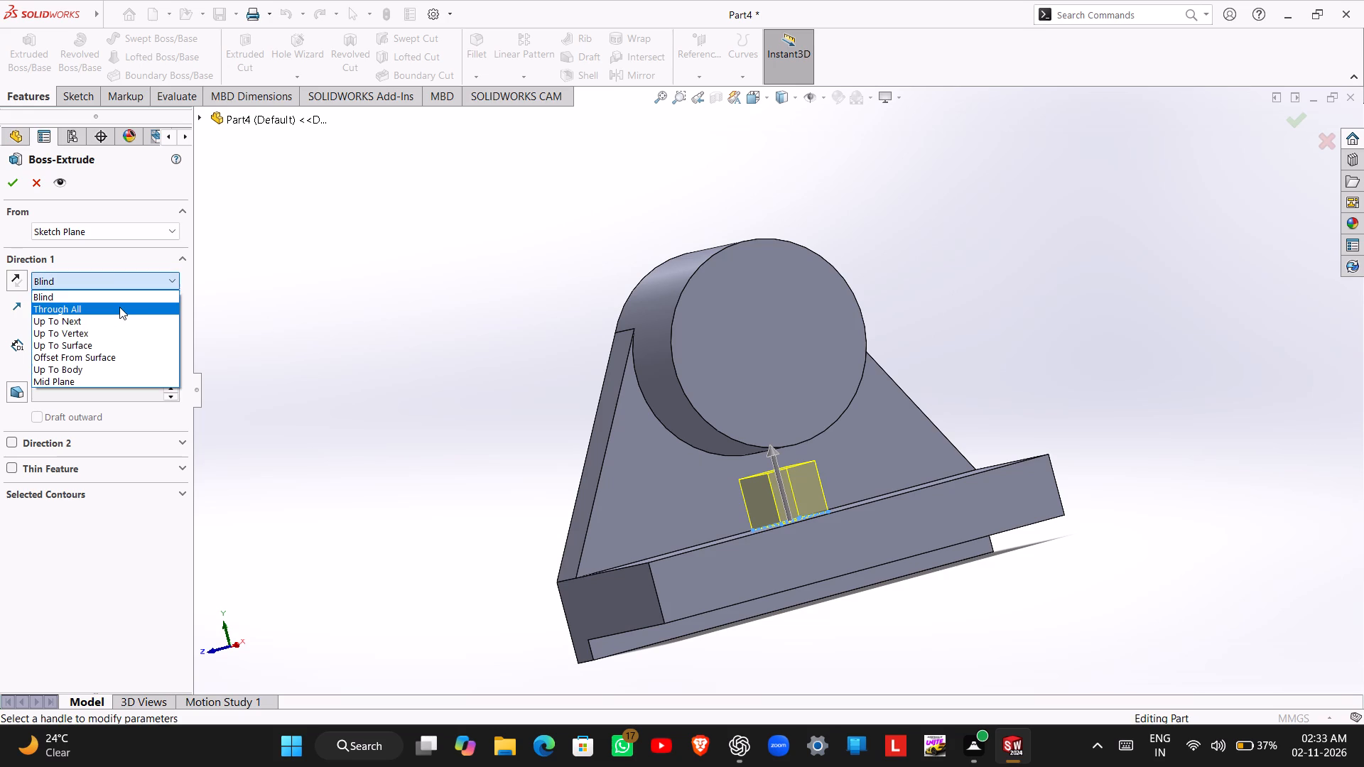
pyautogui.click(121, 347)
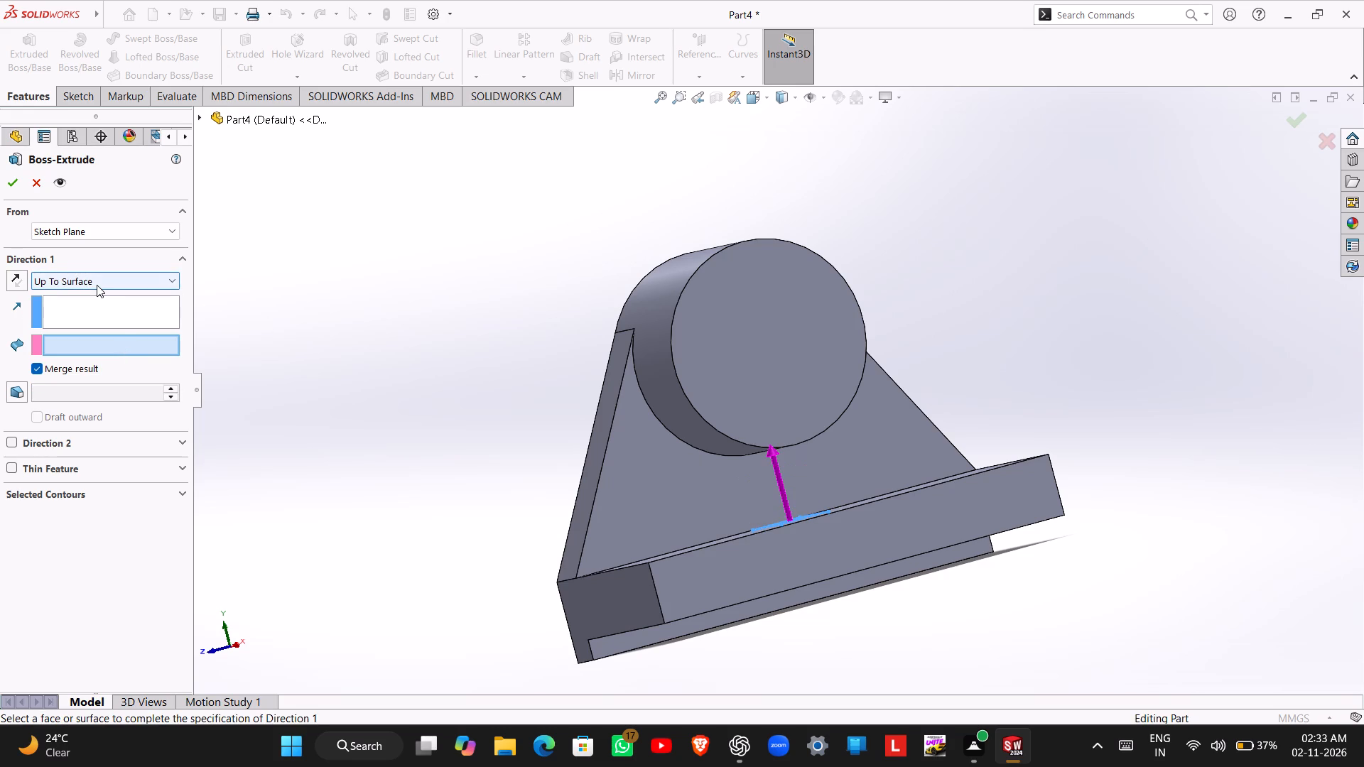
pyautogui.click(97, 285)
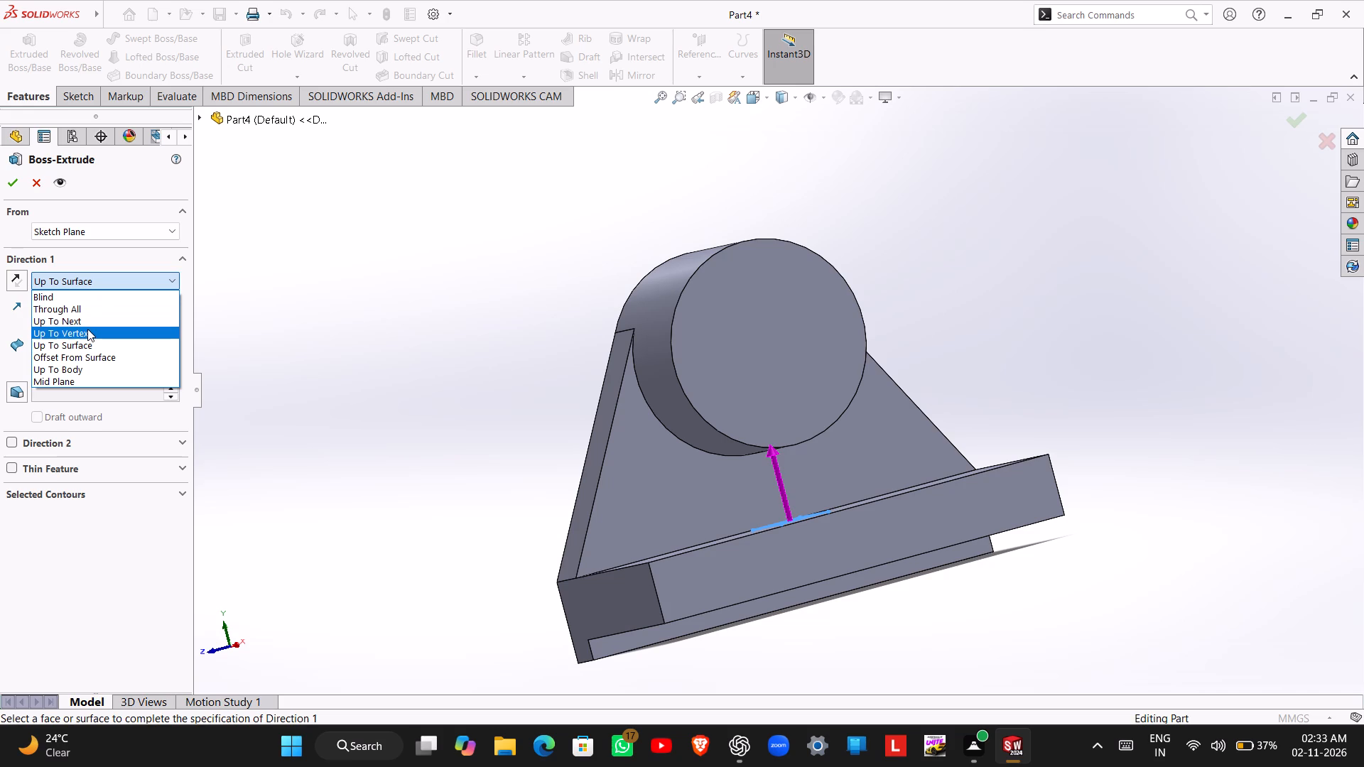
pyautogui.click(87, 329)
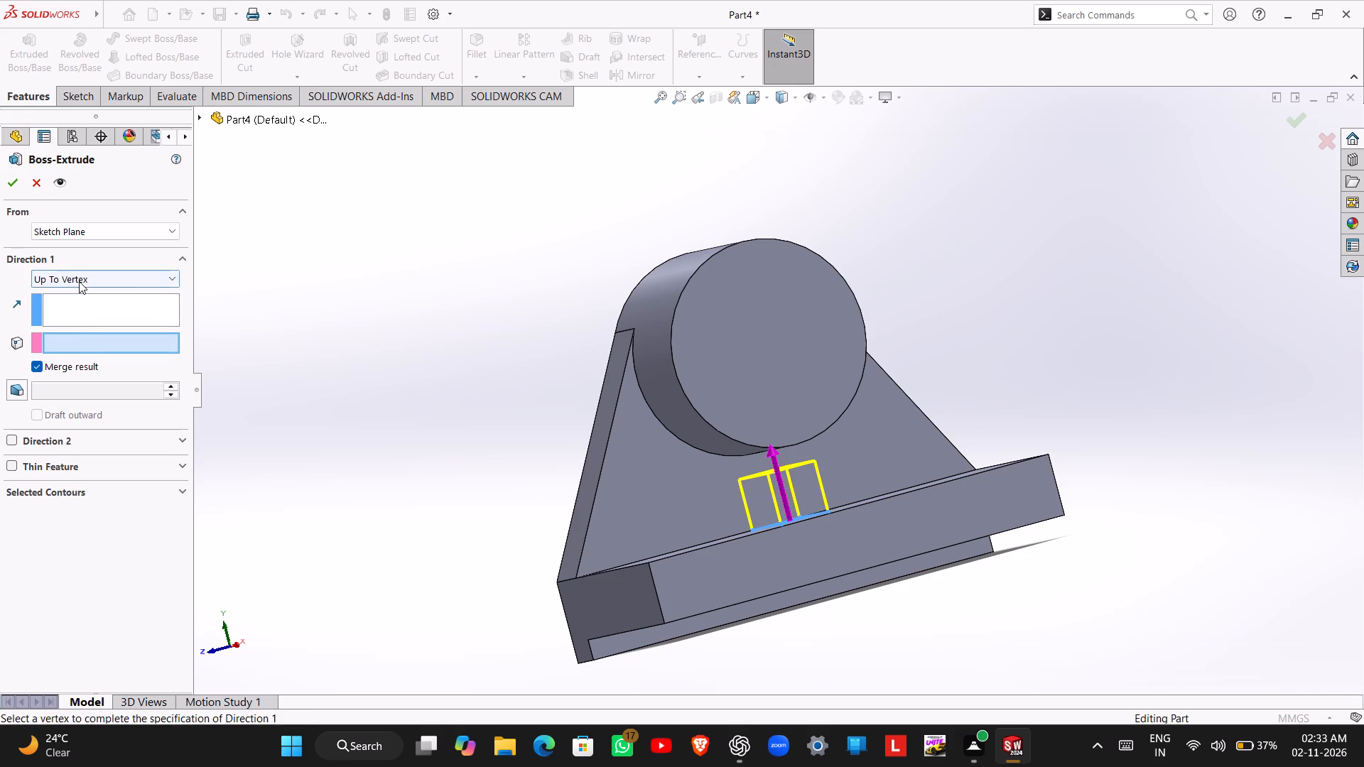
pyautogui.click(79, 281)
pyautogui.click(82, 304)
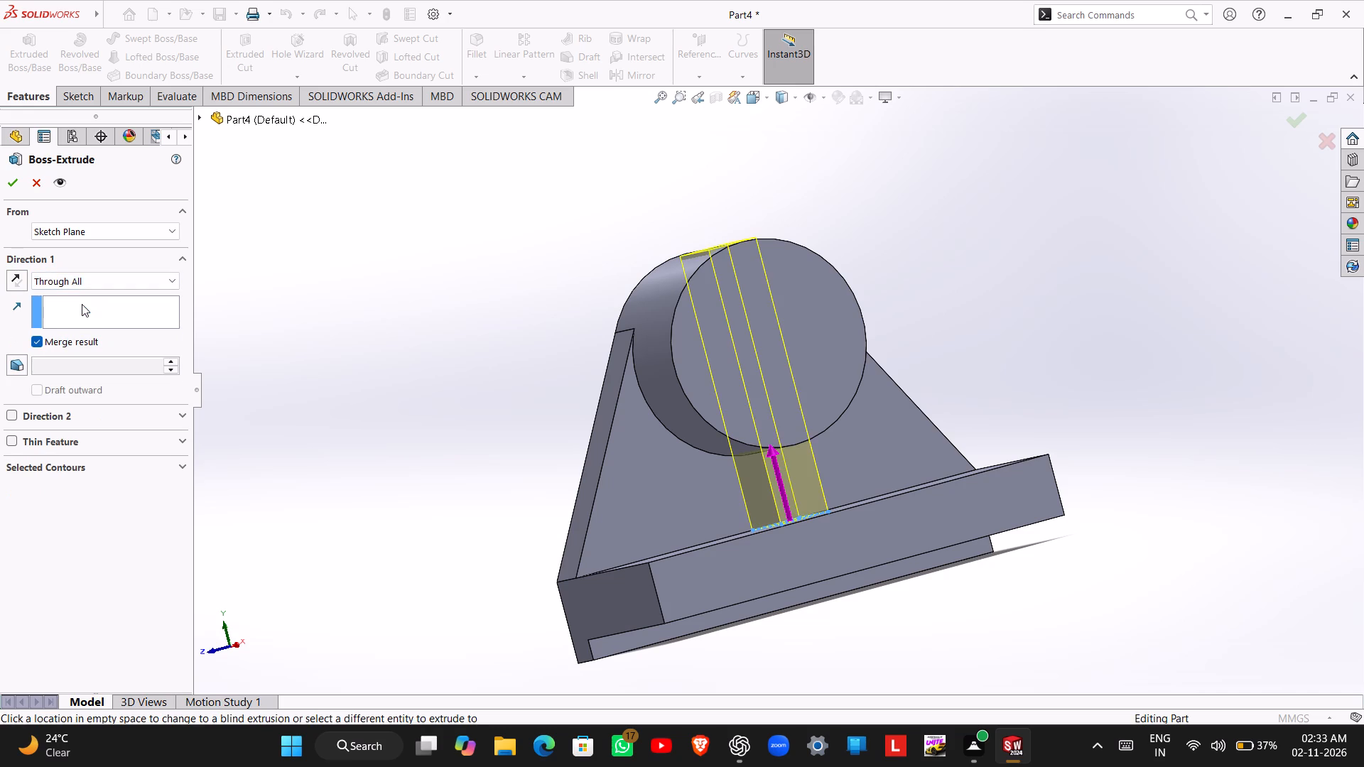
pyautogui.click(75, 281)
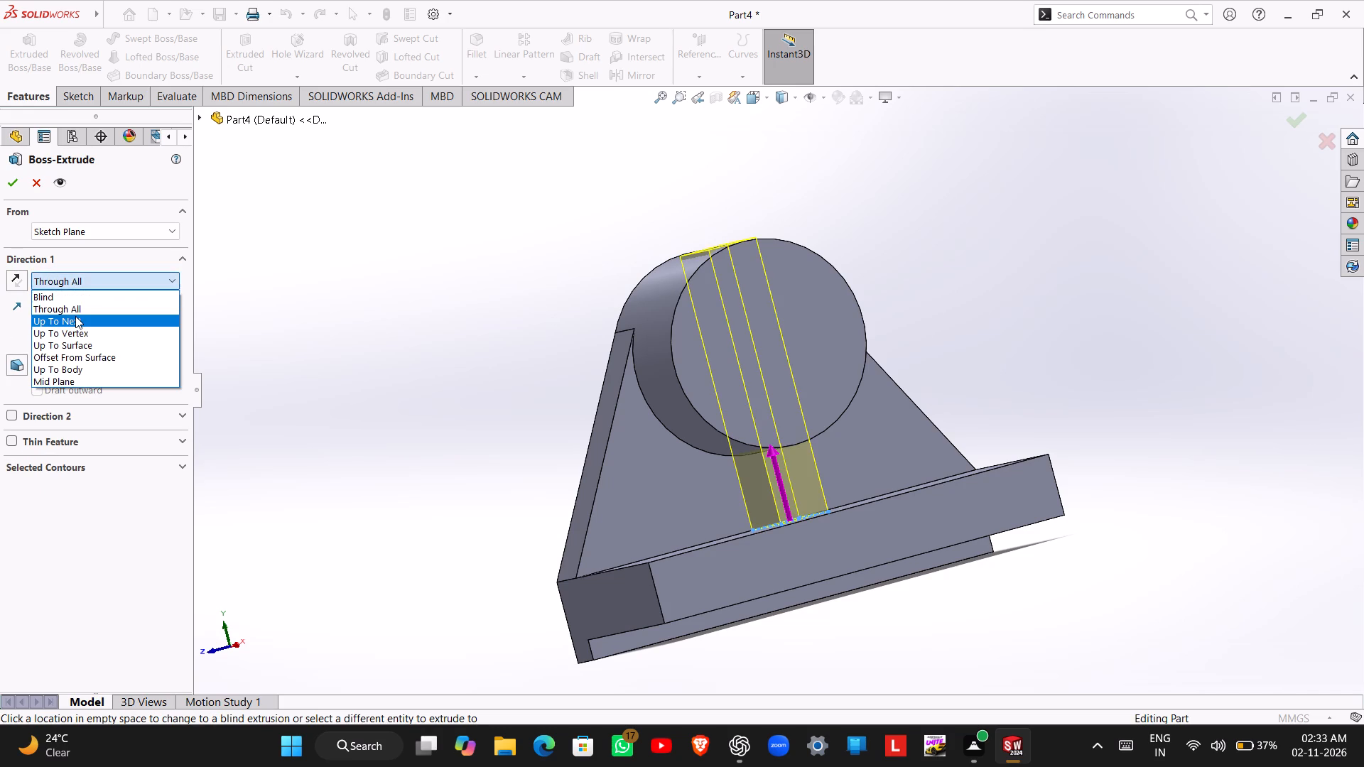
pyautogui.click(75, 316)
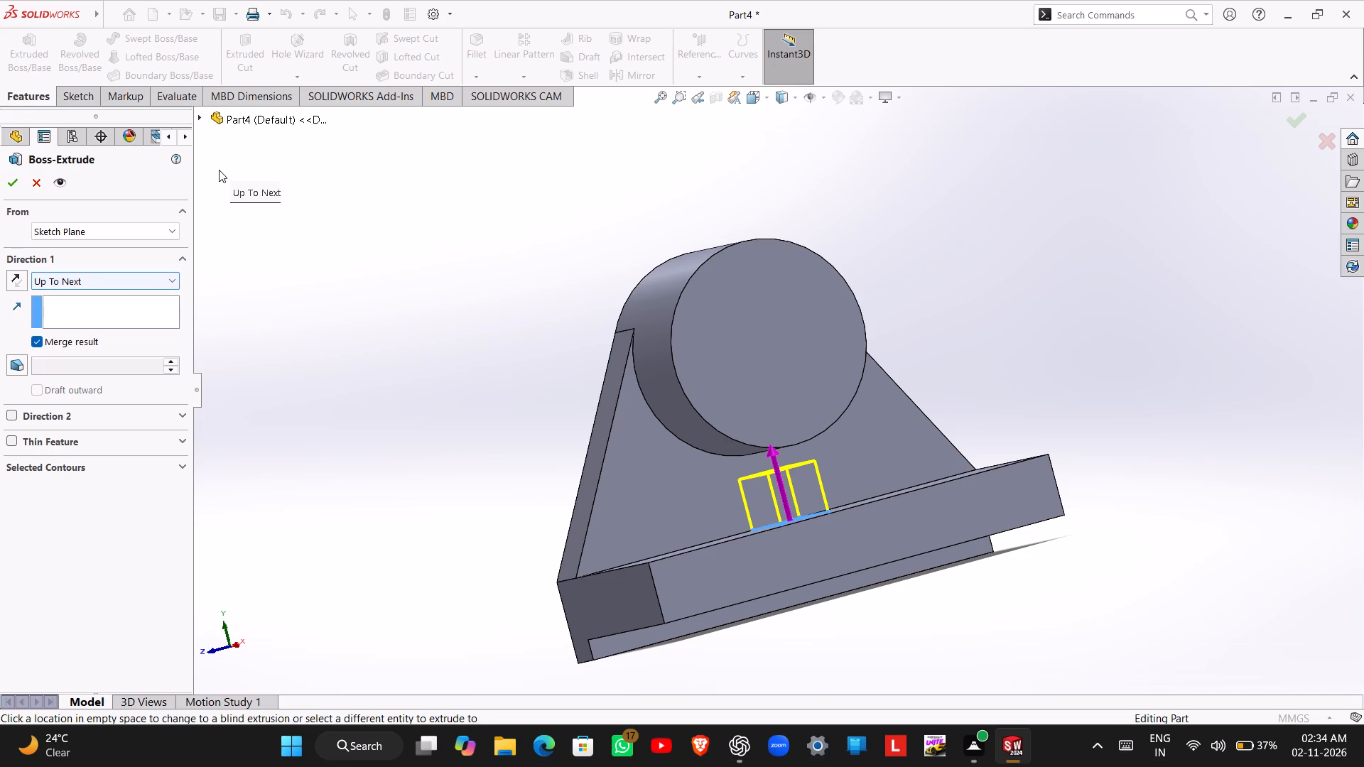
pyautogui.click(150, 277)
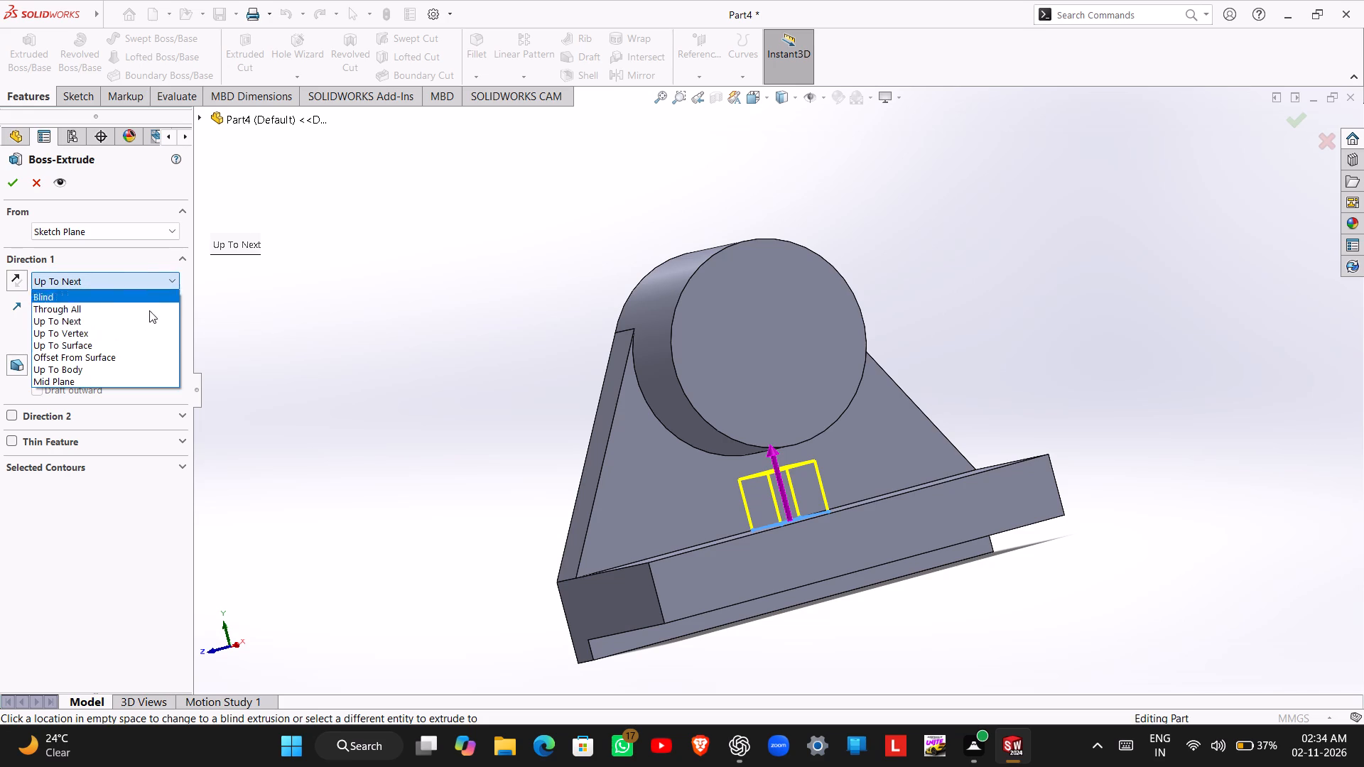
pyautogui.click(118, 348)
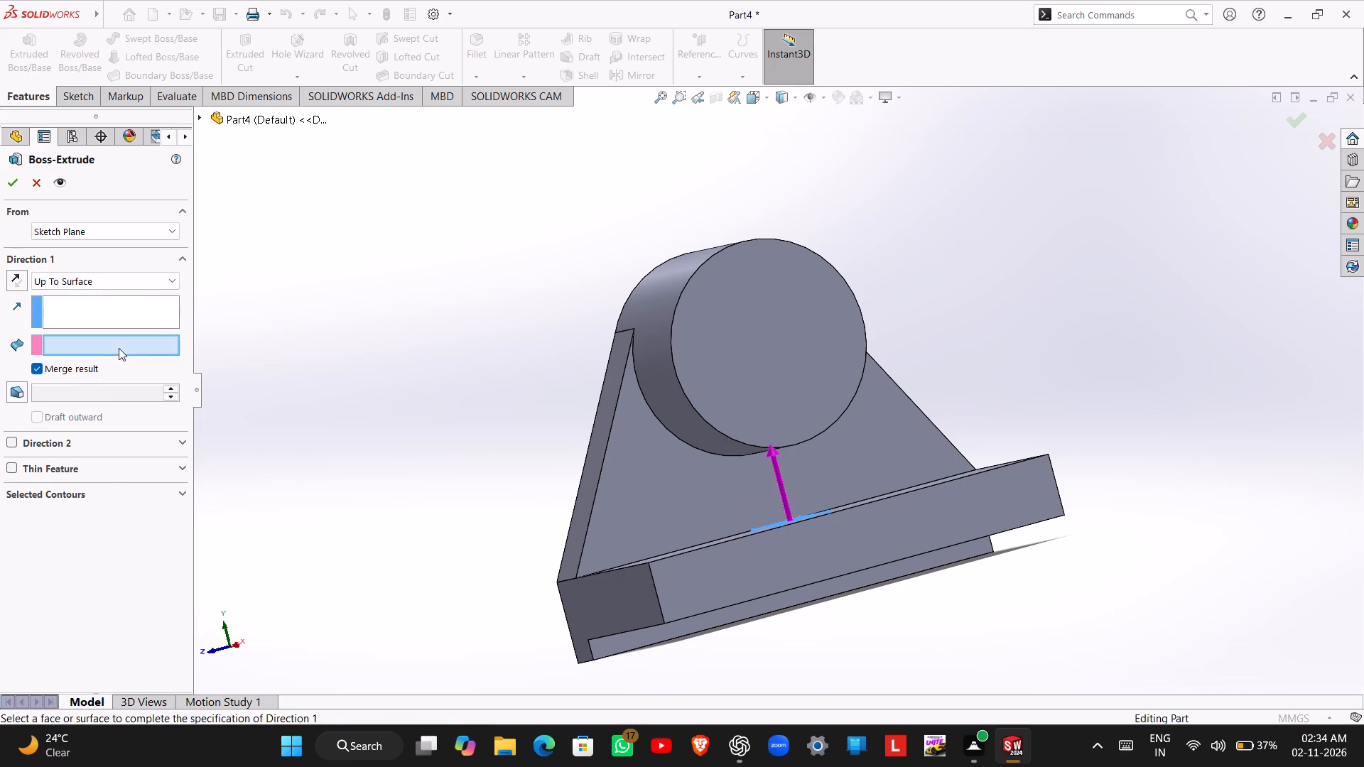
pyautogui.click(716, 438)
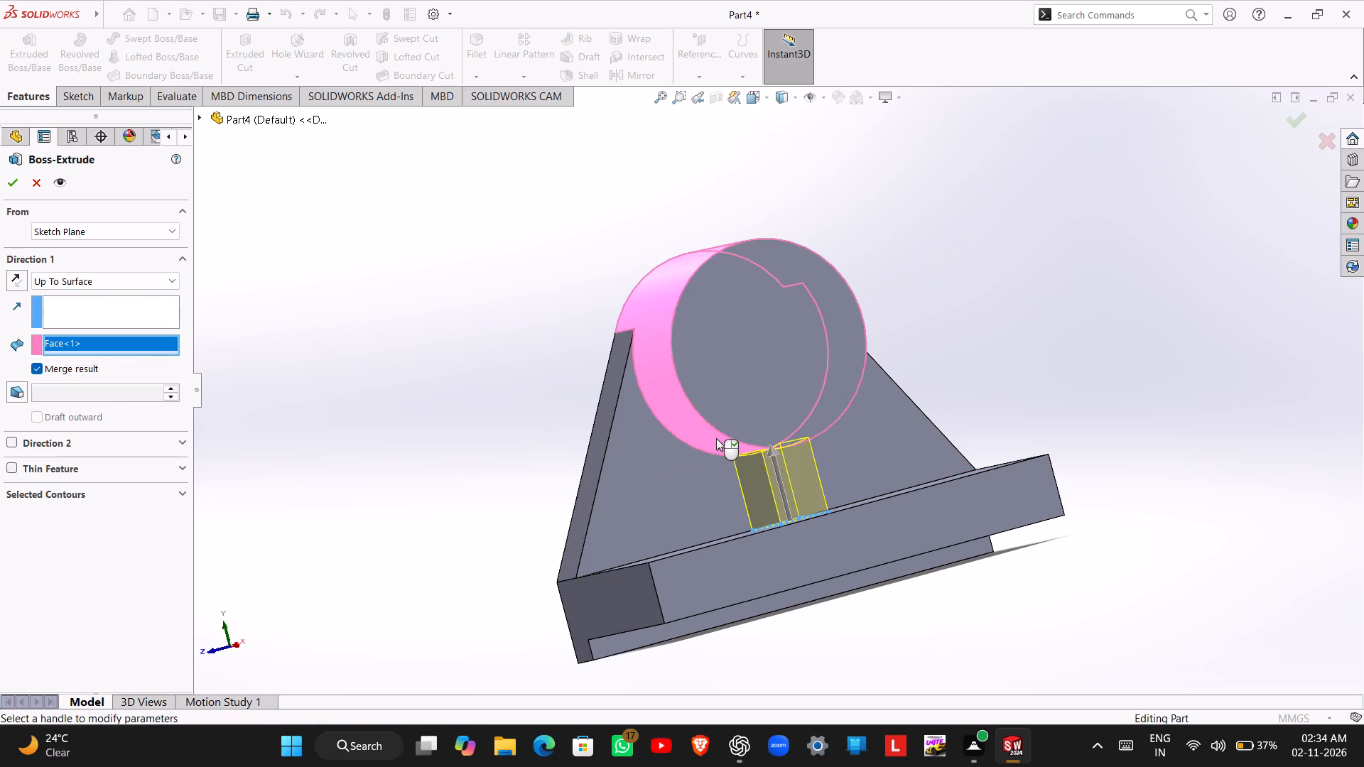
pyautogui.click(6, 181)
# Sketch a circle about 19 mm in diameter on the cylinder's front end face, concentric with the cylinder.
pyautogui.moveTo(1040, 309); pyautogui.dragTo(1008, 339, button='middle')
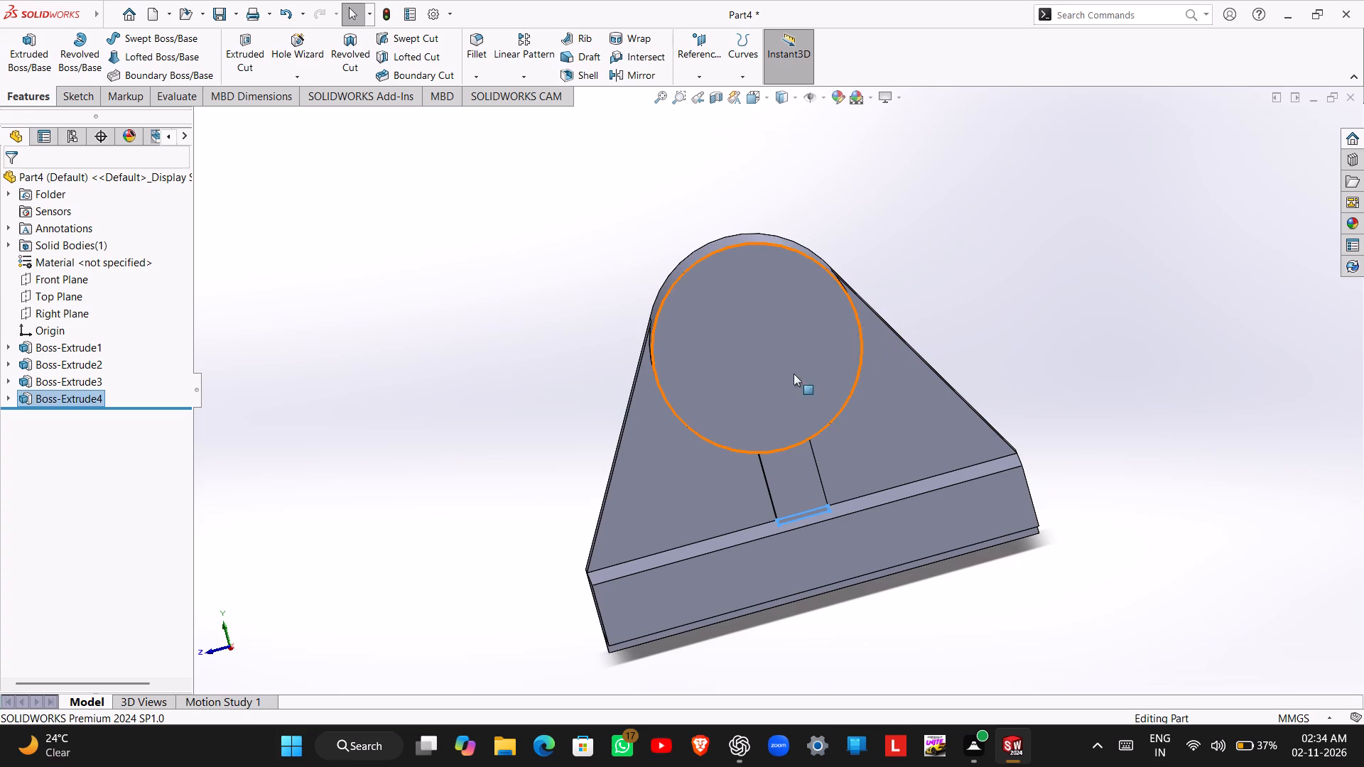
pyautogui.click(754, 328)
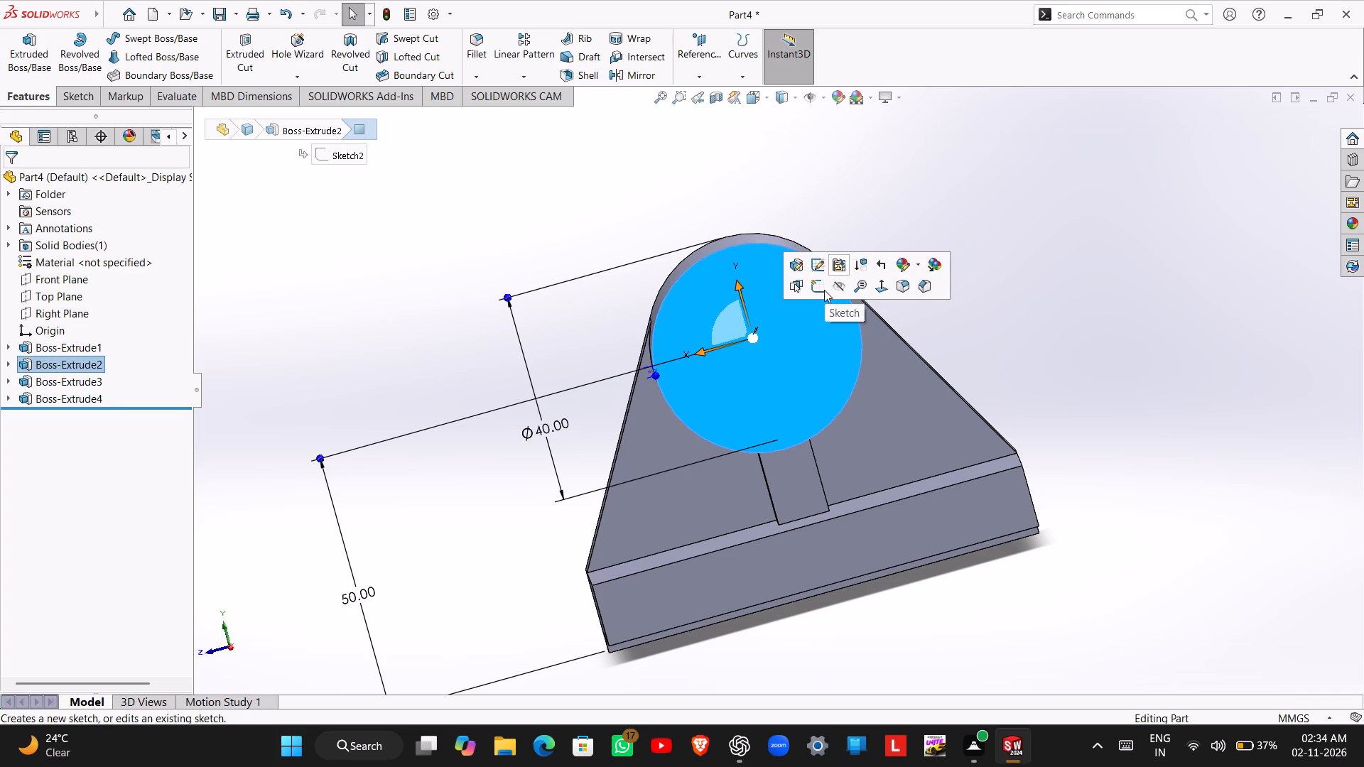
pyautogui.click(824, 290)
pyautogui.scroll(1, 824, 295)
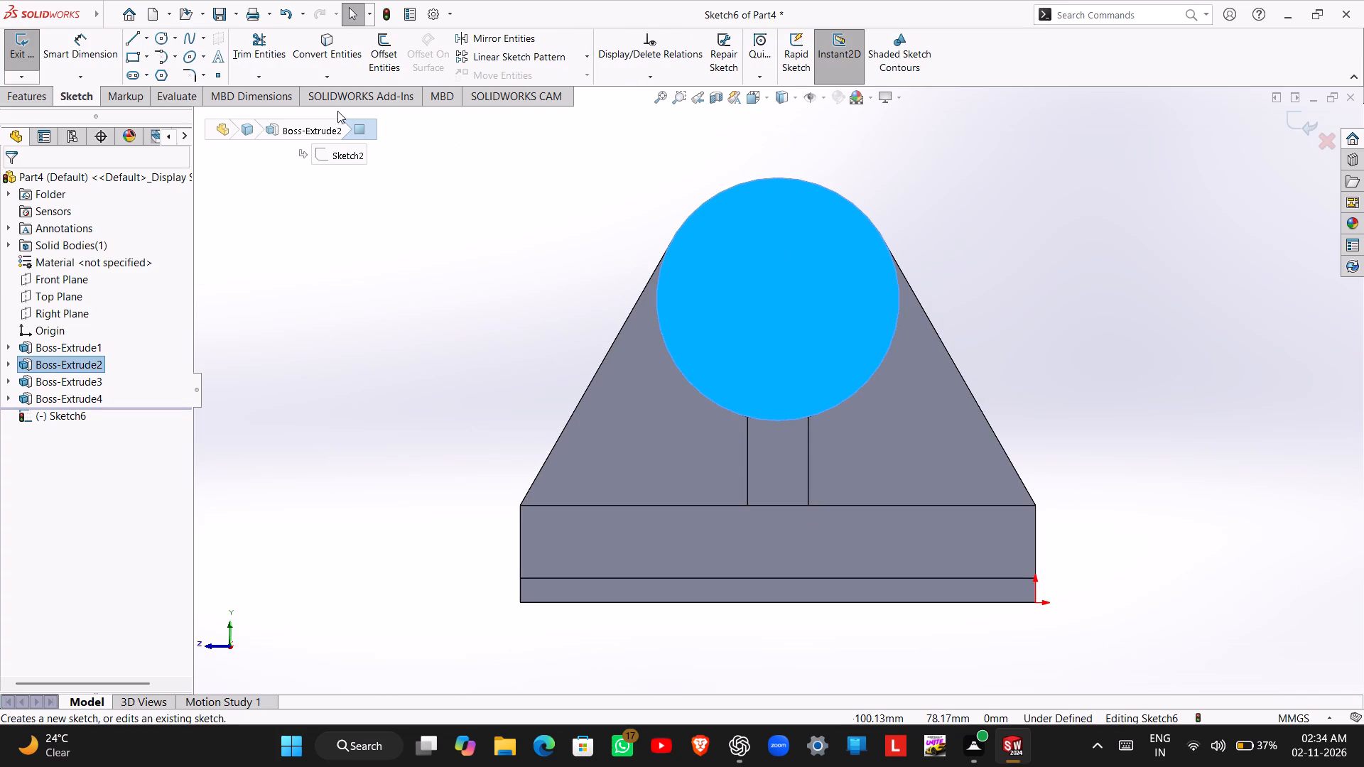
pyautogui.click(158, 41)
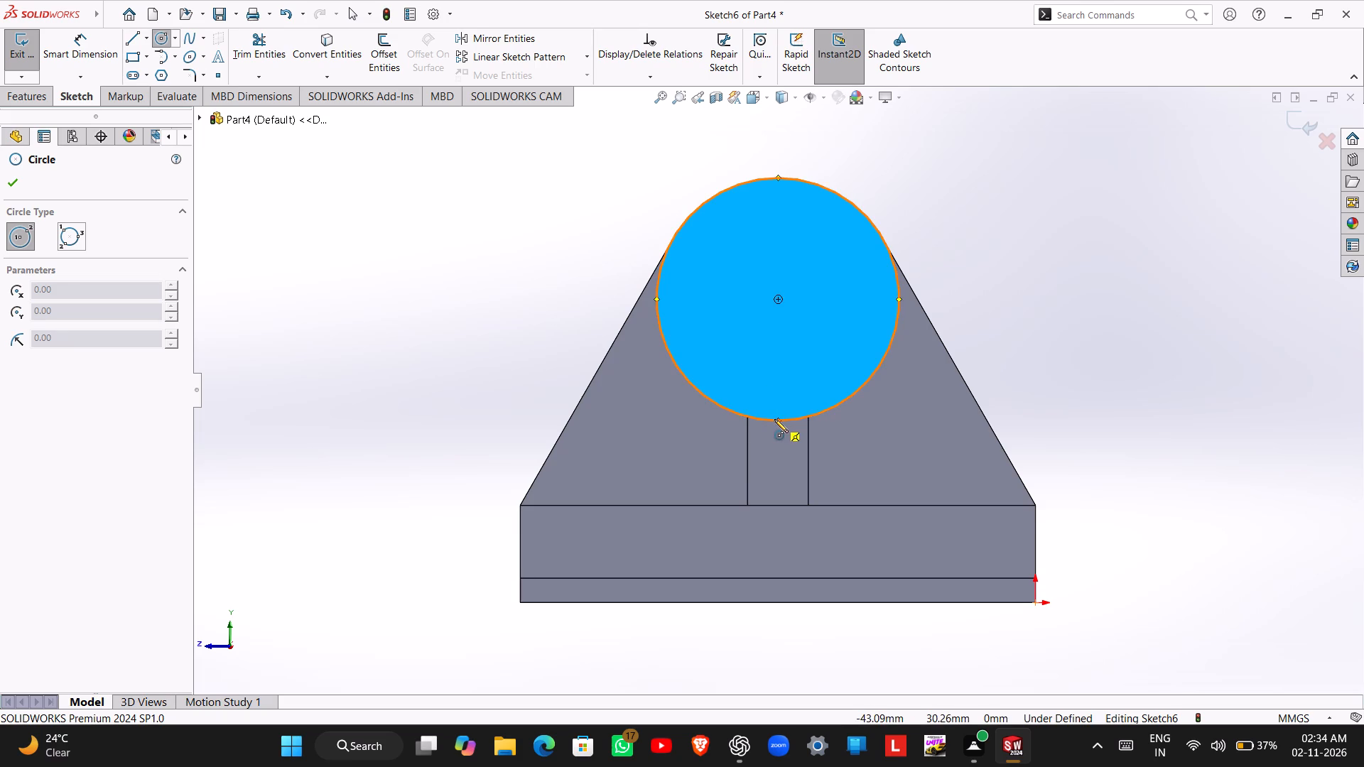
pyautogui.click(779, 298)
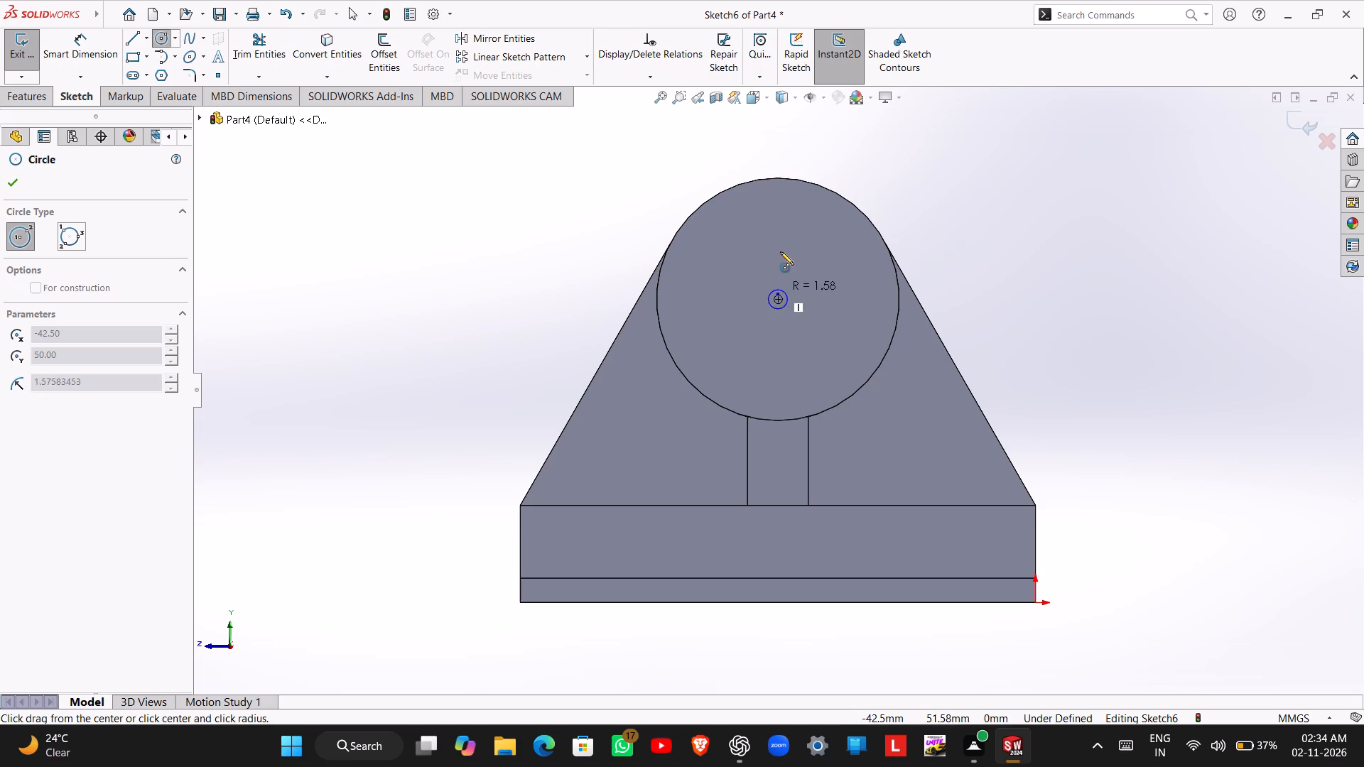
pyautogui.click(780, 241)
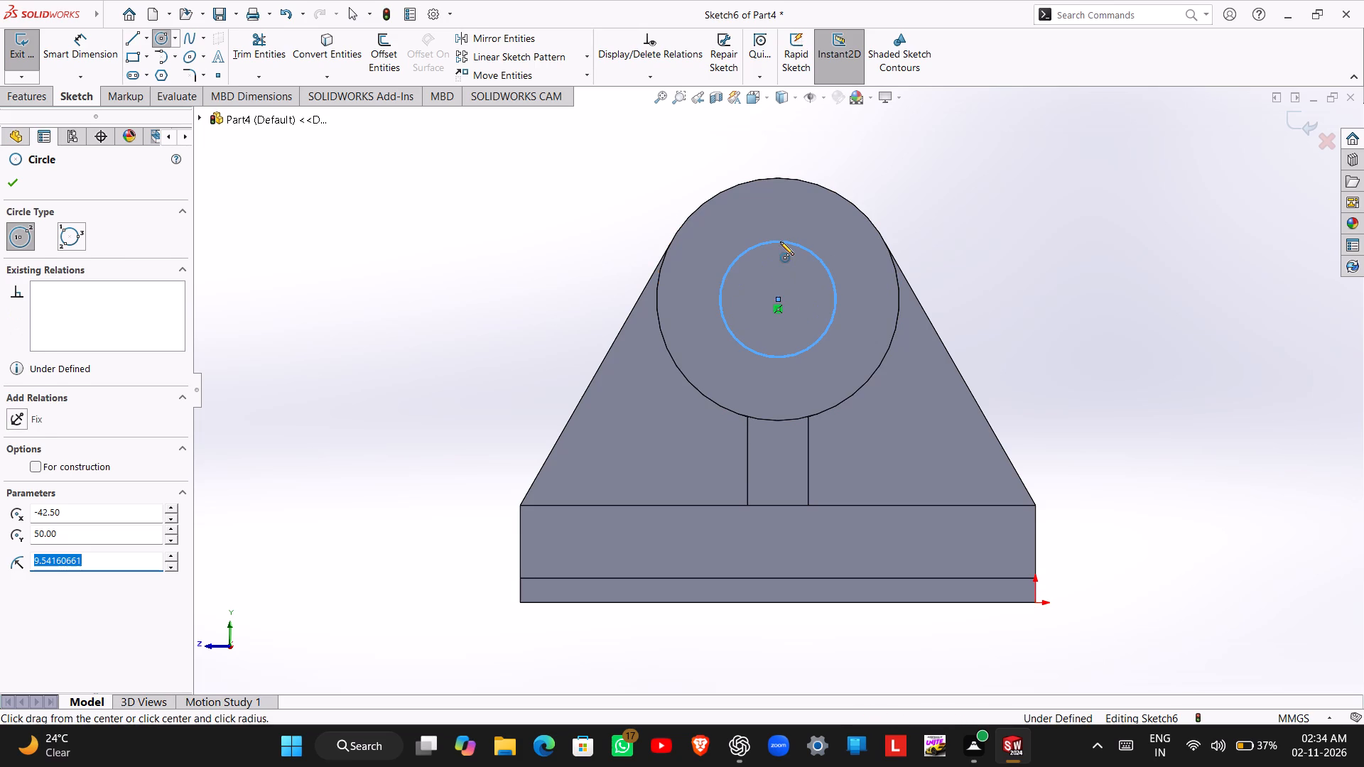
pyautogui.press('Escape')
# Dimension the circle on the cylinder's end face at 20 mm diameter and exit the sketch.
pyautogui.moveTo(1003, 259); pyautogui.dragTo(1019, 158, button='right')
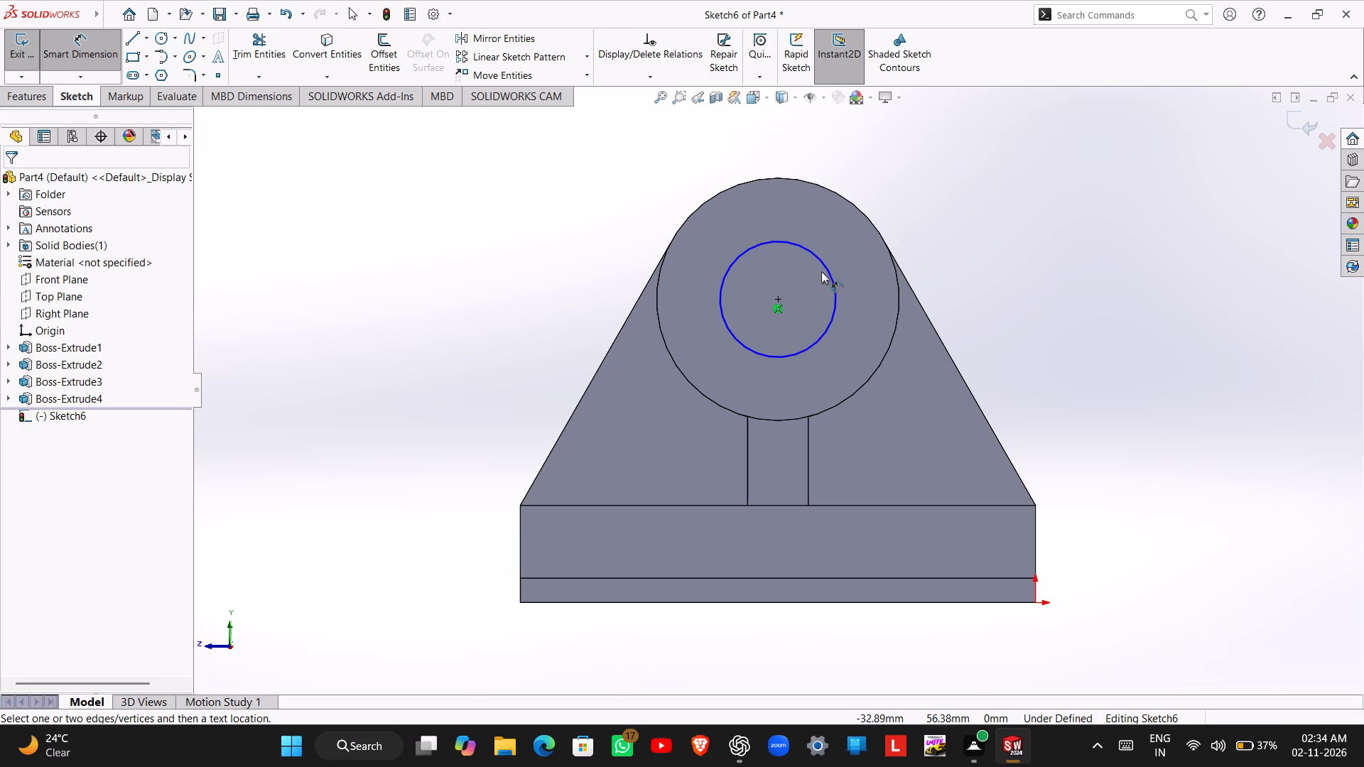
pyautogui.click(821, 266)
pyautogui.click(1100, 283)
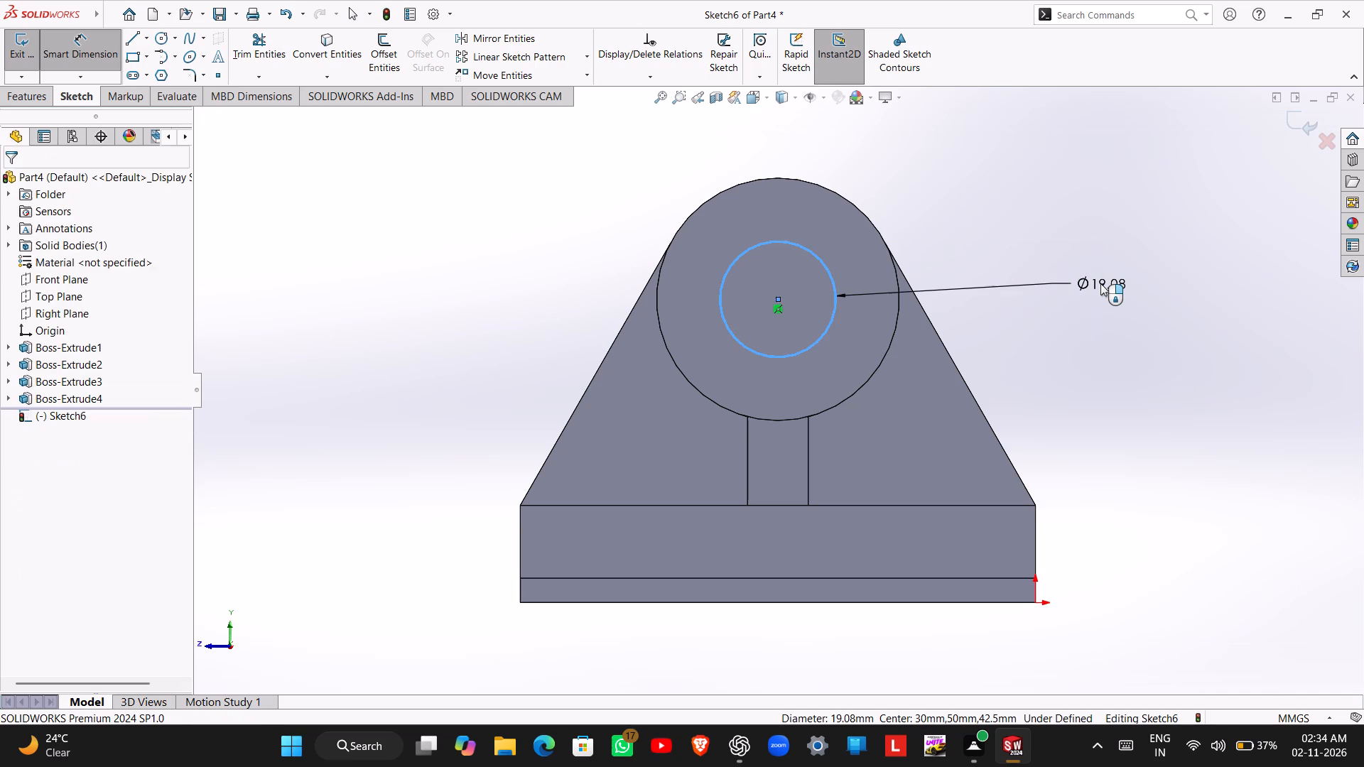
pyautogui.write('20')
pyautogui.press('Return')
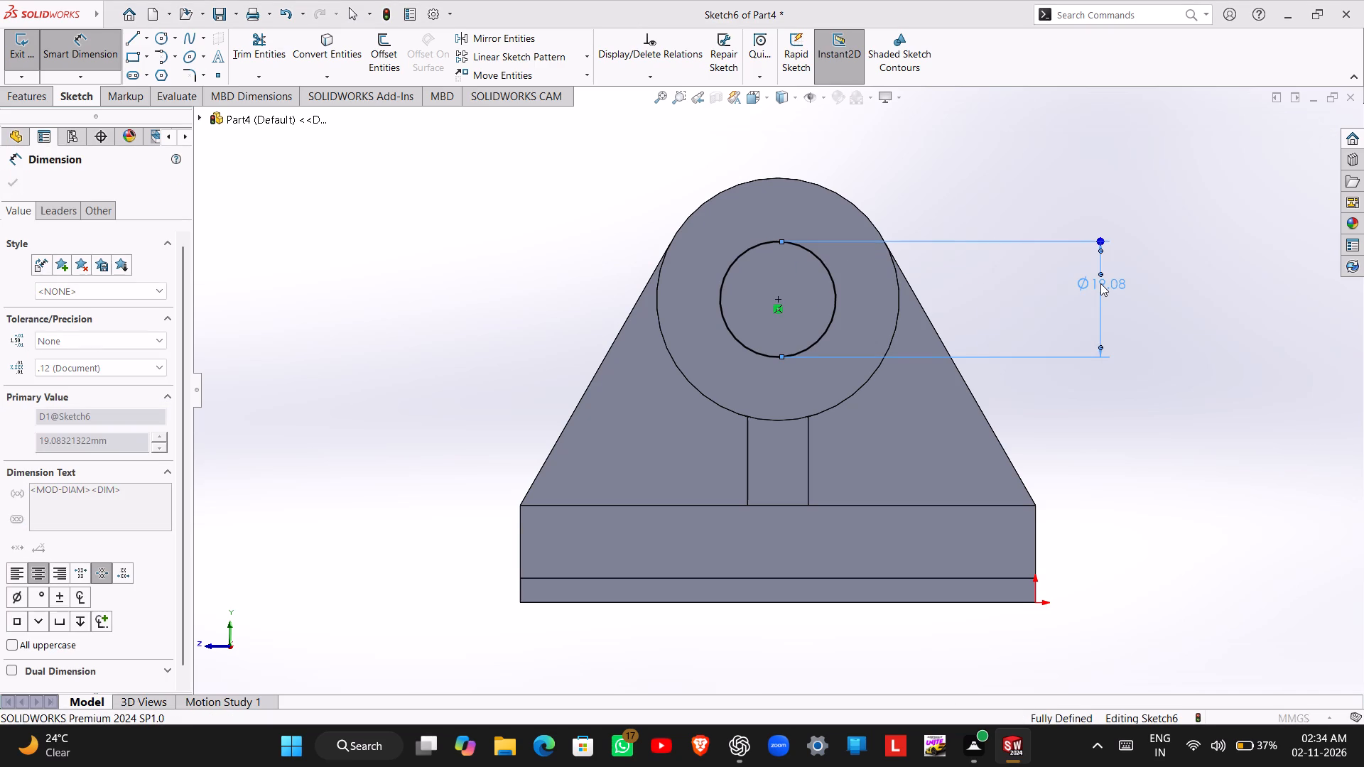
pyautogui.click(29, 47)
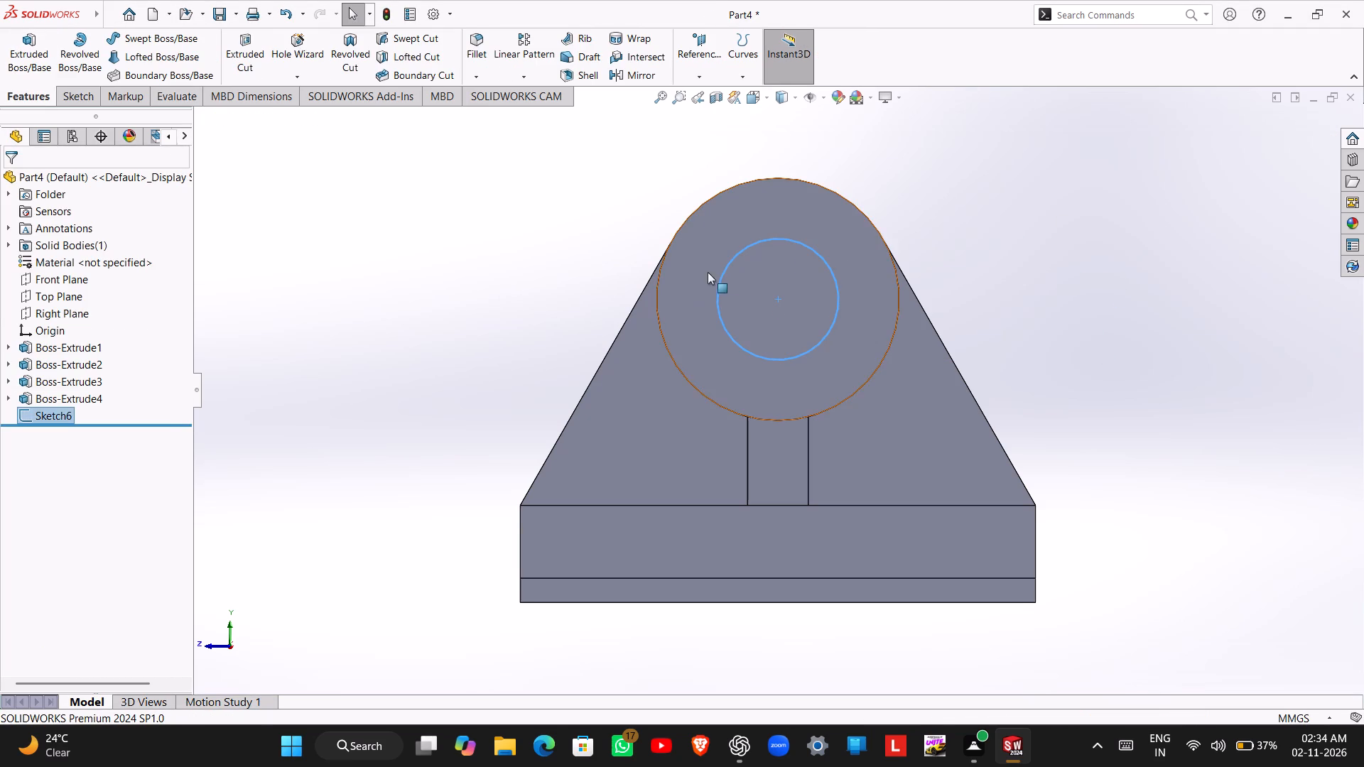
# Cut the 20 mm circle through all to bore the cylinder.
pyautogui.click(230, 54)
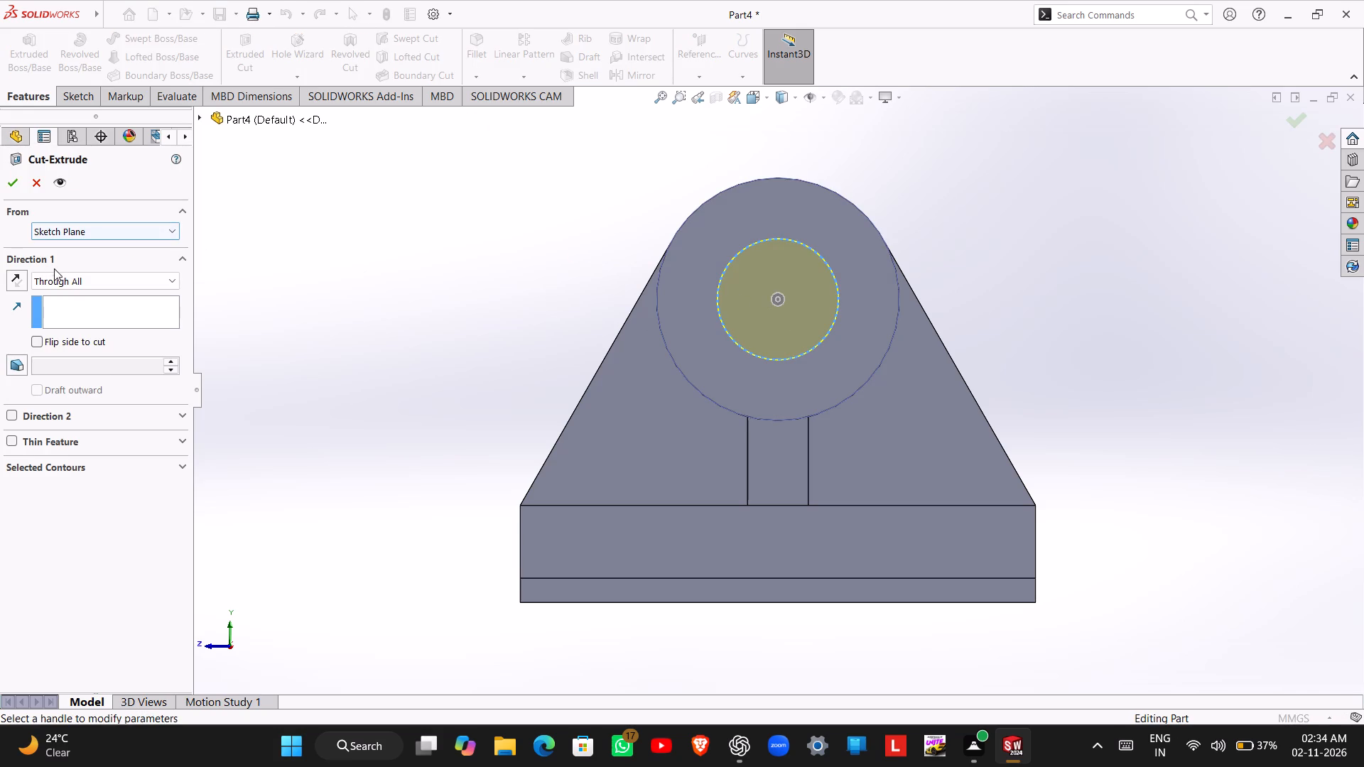
pyautogui.click(16, 183)
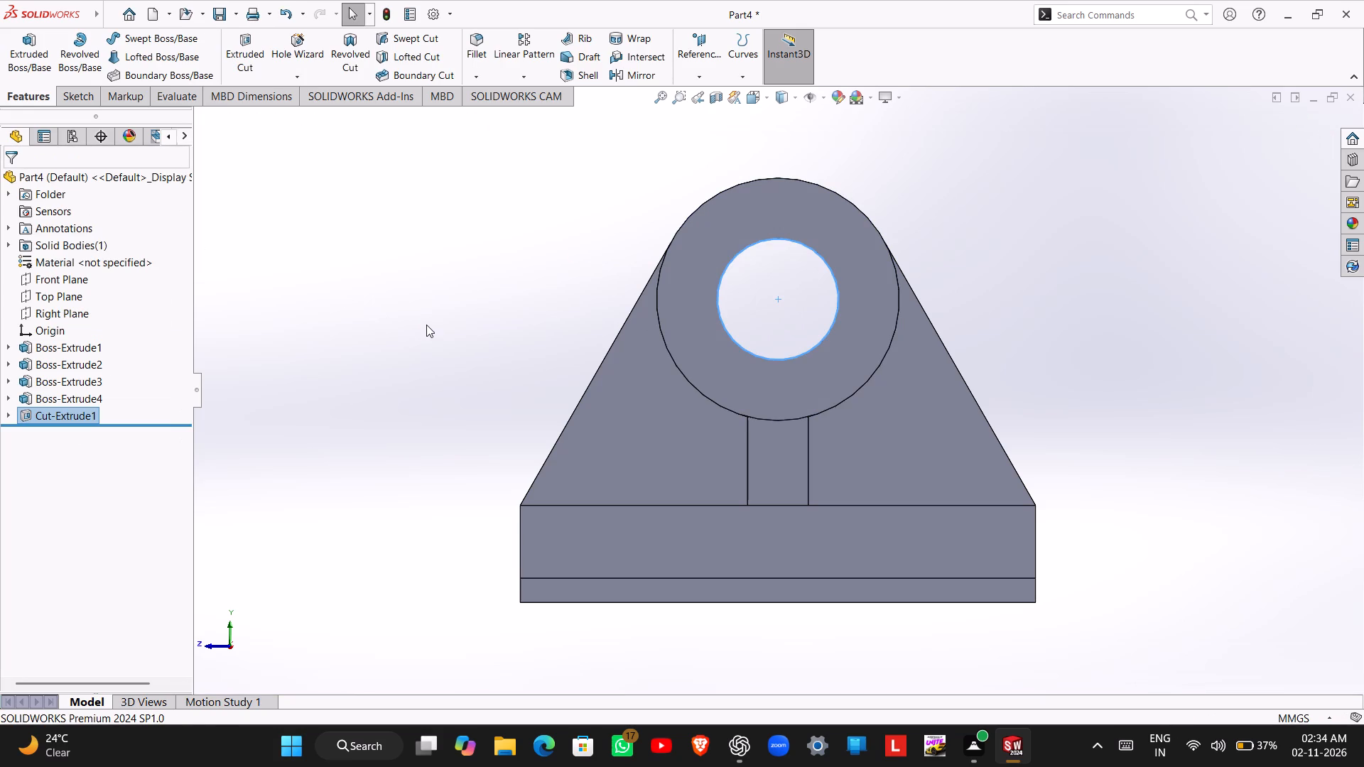
# Start a new sketch on the base's top face, where the support rib stands.
pyautogui.moveTo(426, 325); pyautogui.dragTo(455, 398, button='middle')
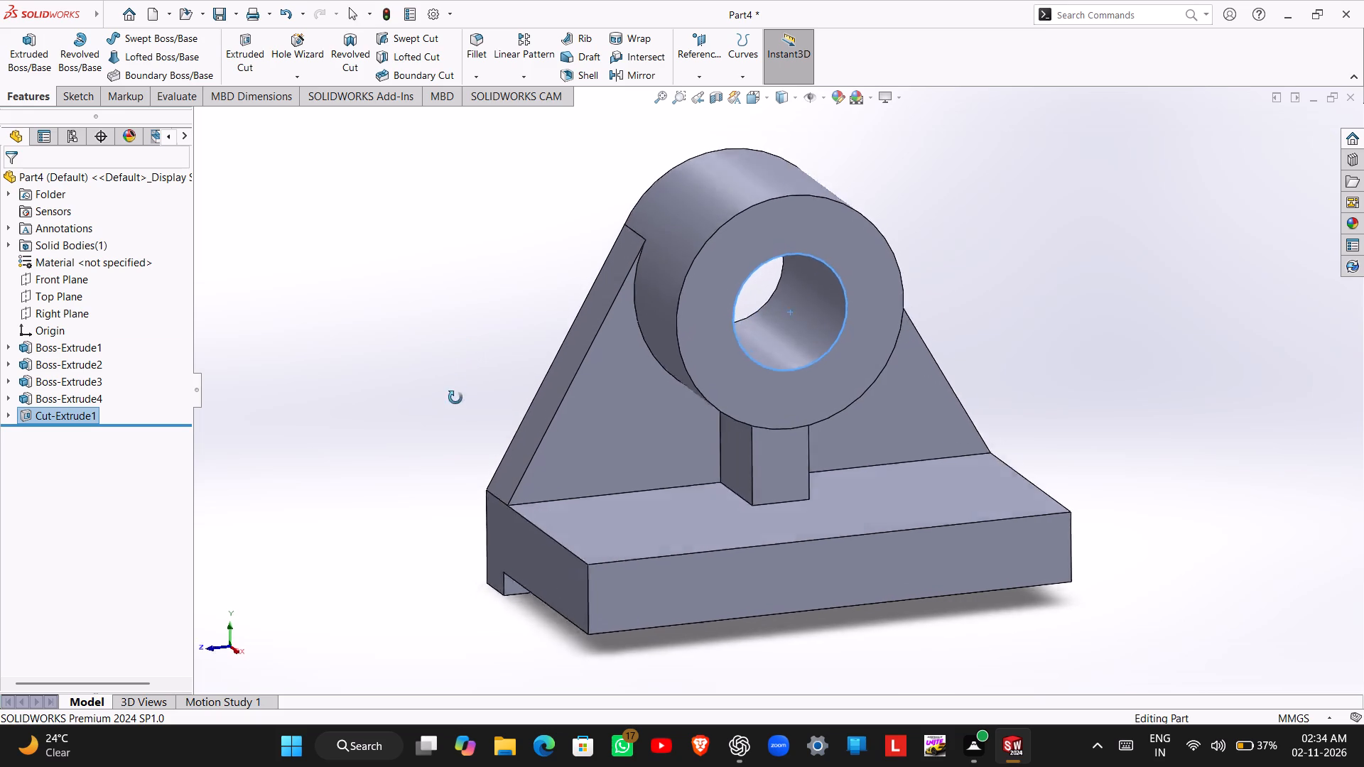
pyautogui.moveTo(455, 398); pyautogui.dragTo(421, 501, button='middle')
pyautogui.click(682, 521)
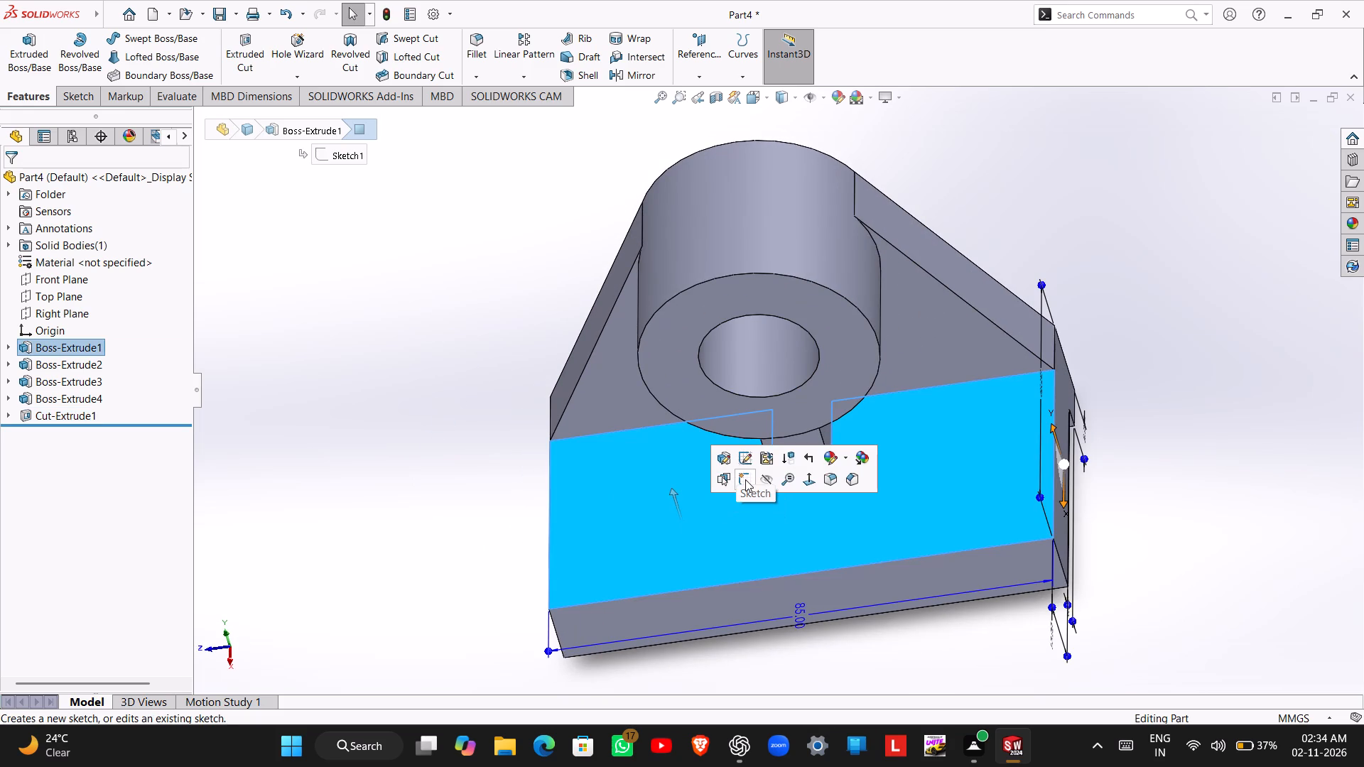
pyautogui.click(745, 479)
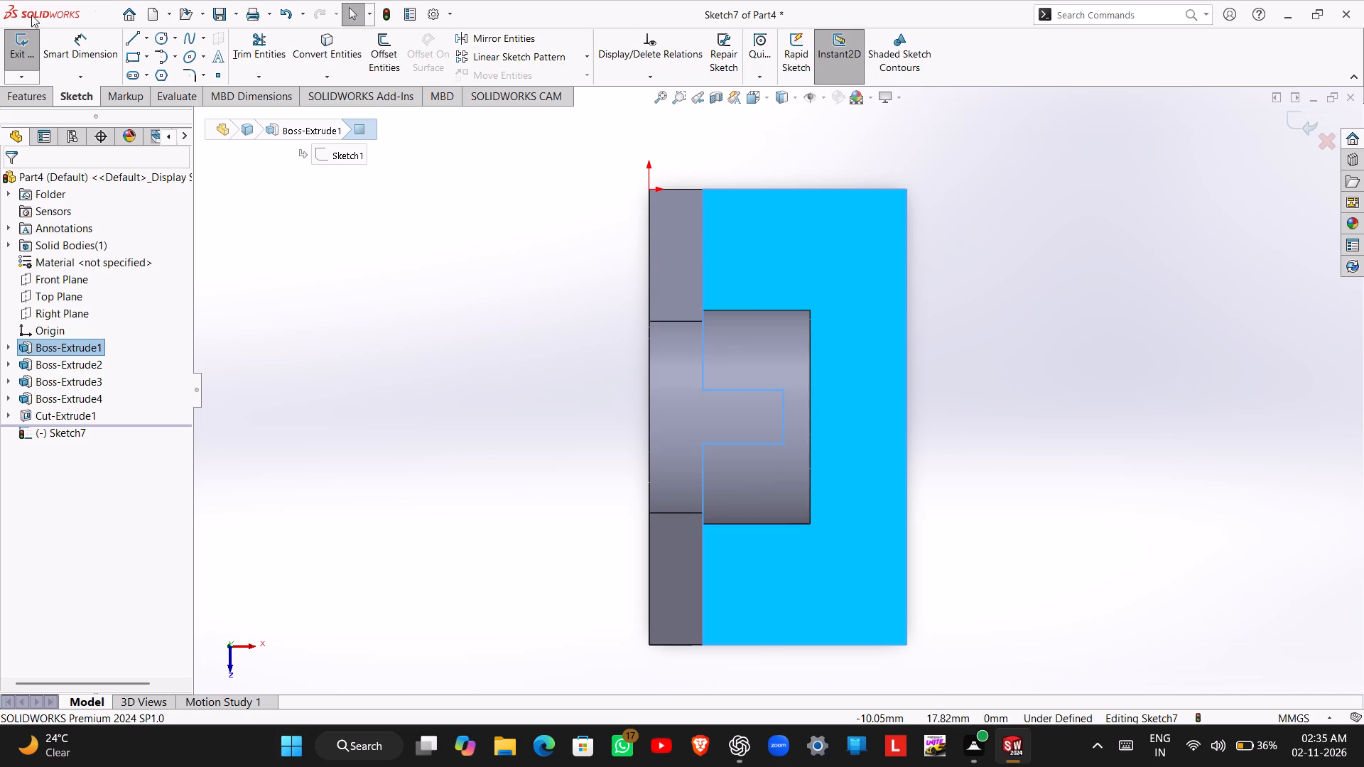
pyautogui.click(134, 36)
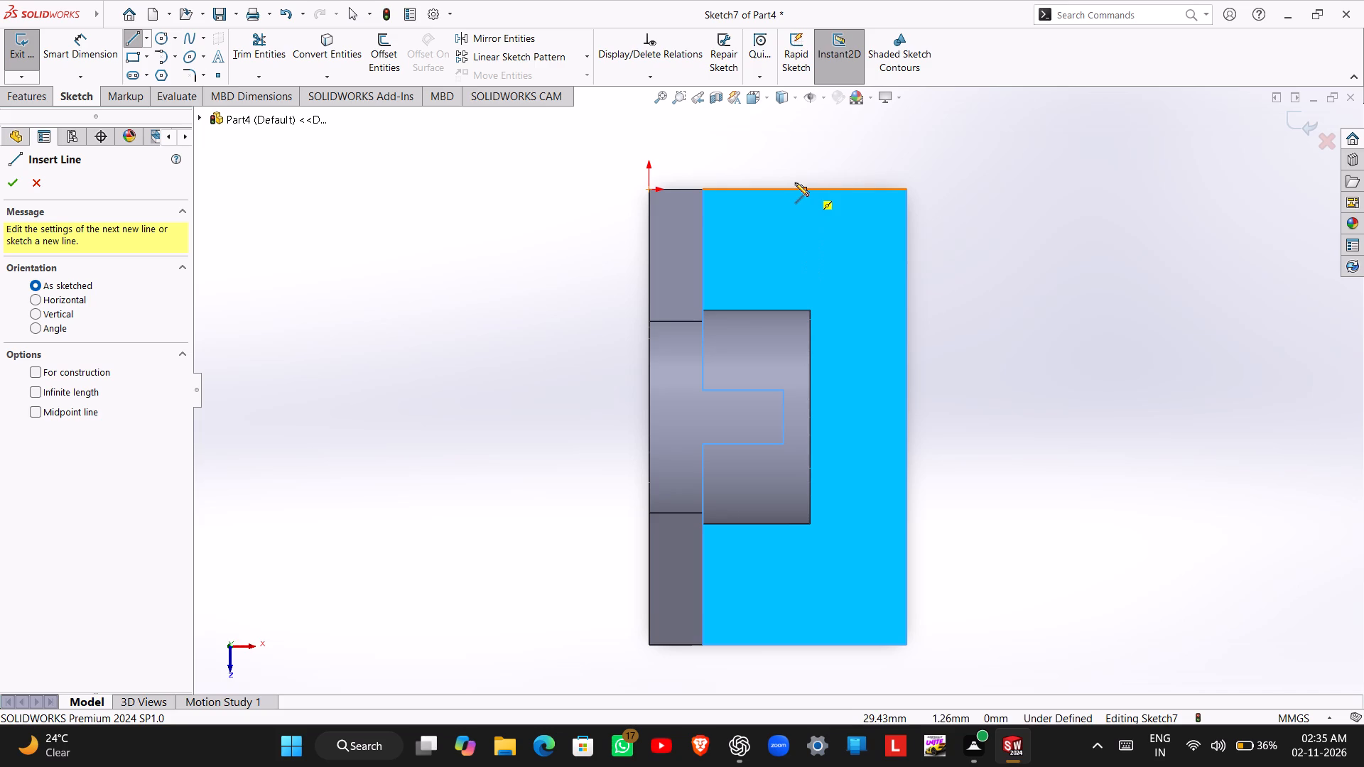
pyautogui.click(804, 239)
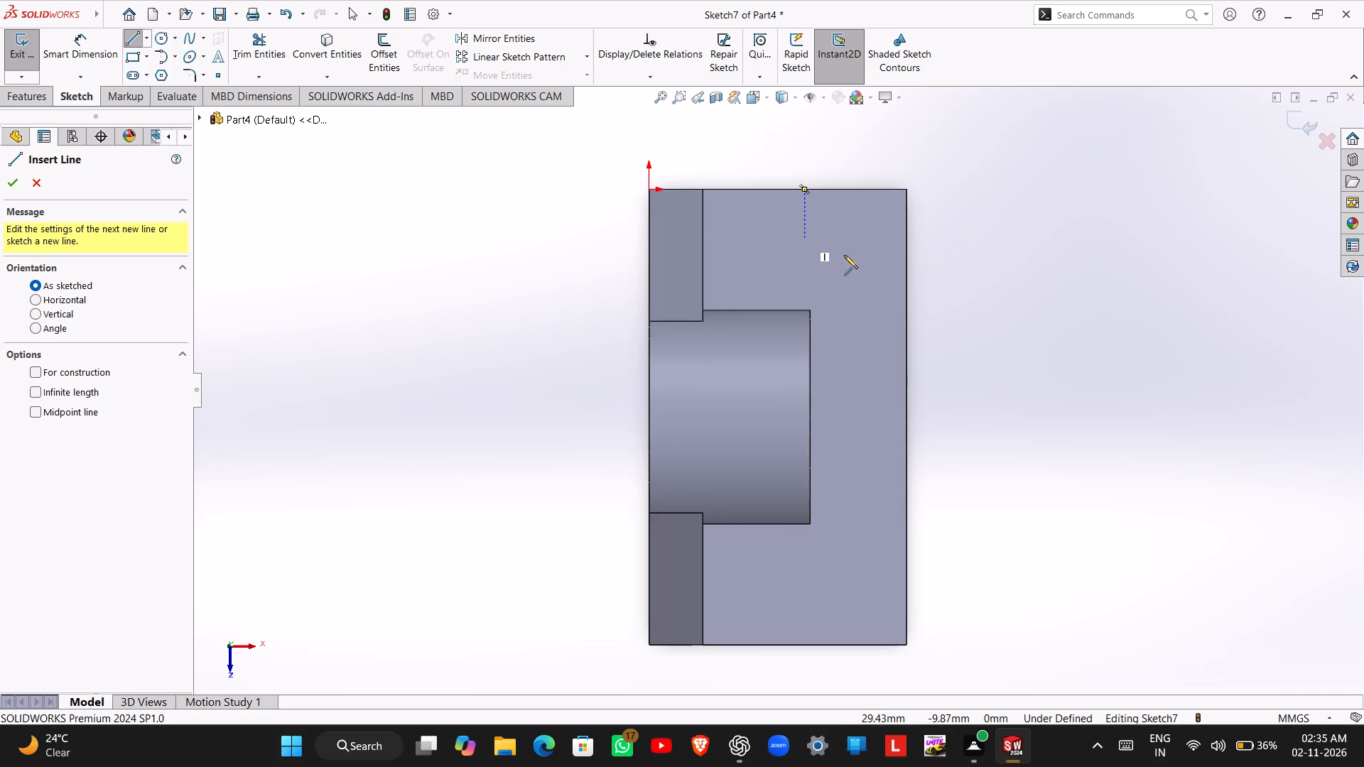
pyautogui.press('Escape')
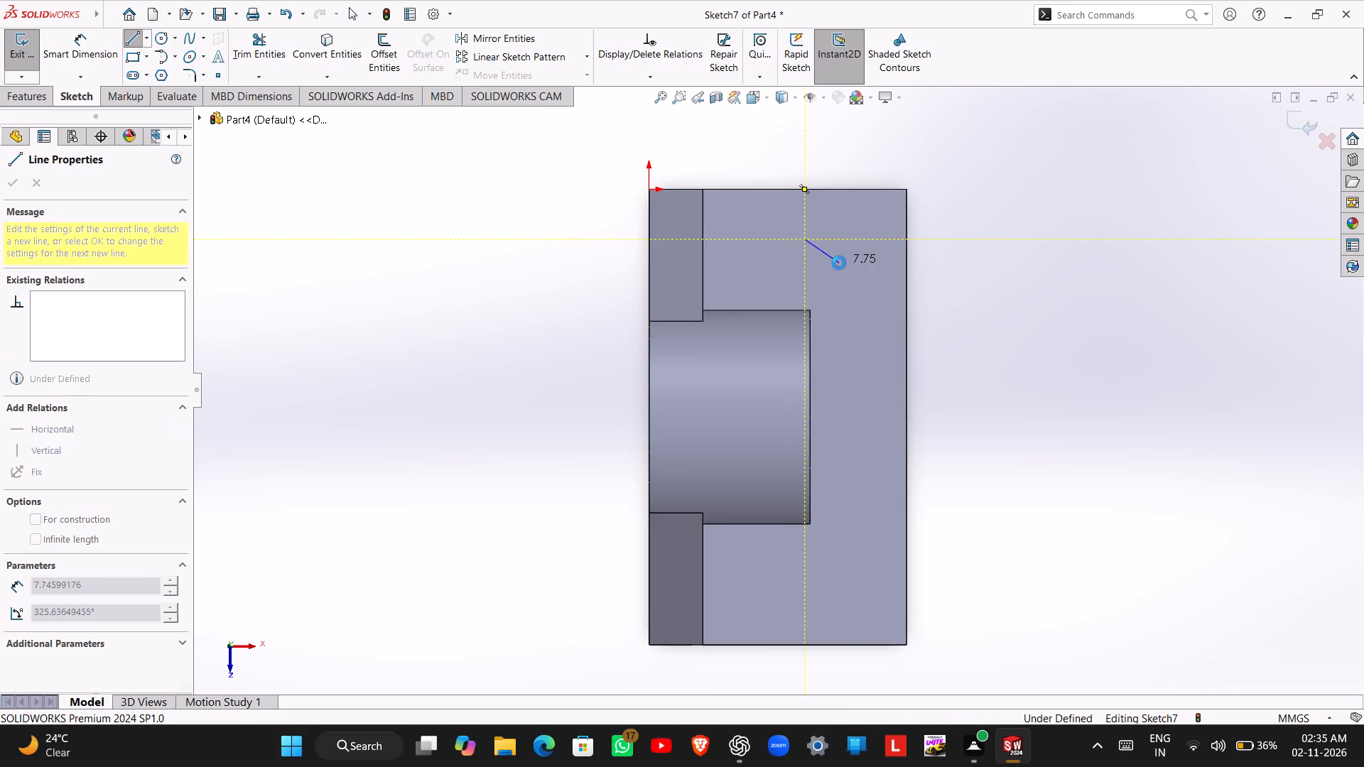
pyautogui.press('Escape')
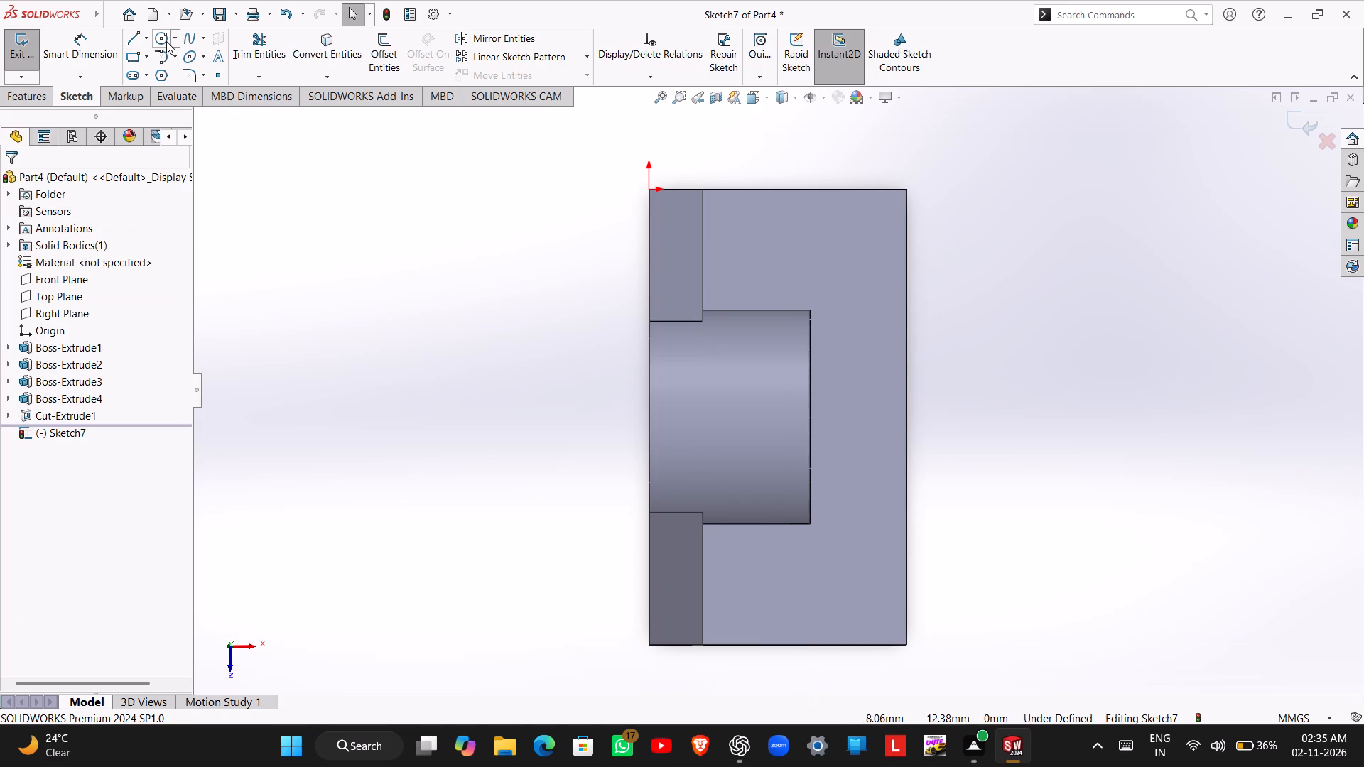
# Sketch a circle about 11.4 mm in diameter, aligned with the midpoint of the base's short edge nearest the origin and about 10.8 mm inward.
pyautogui.click(160, 41)
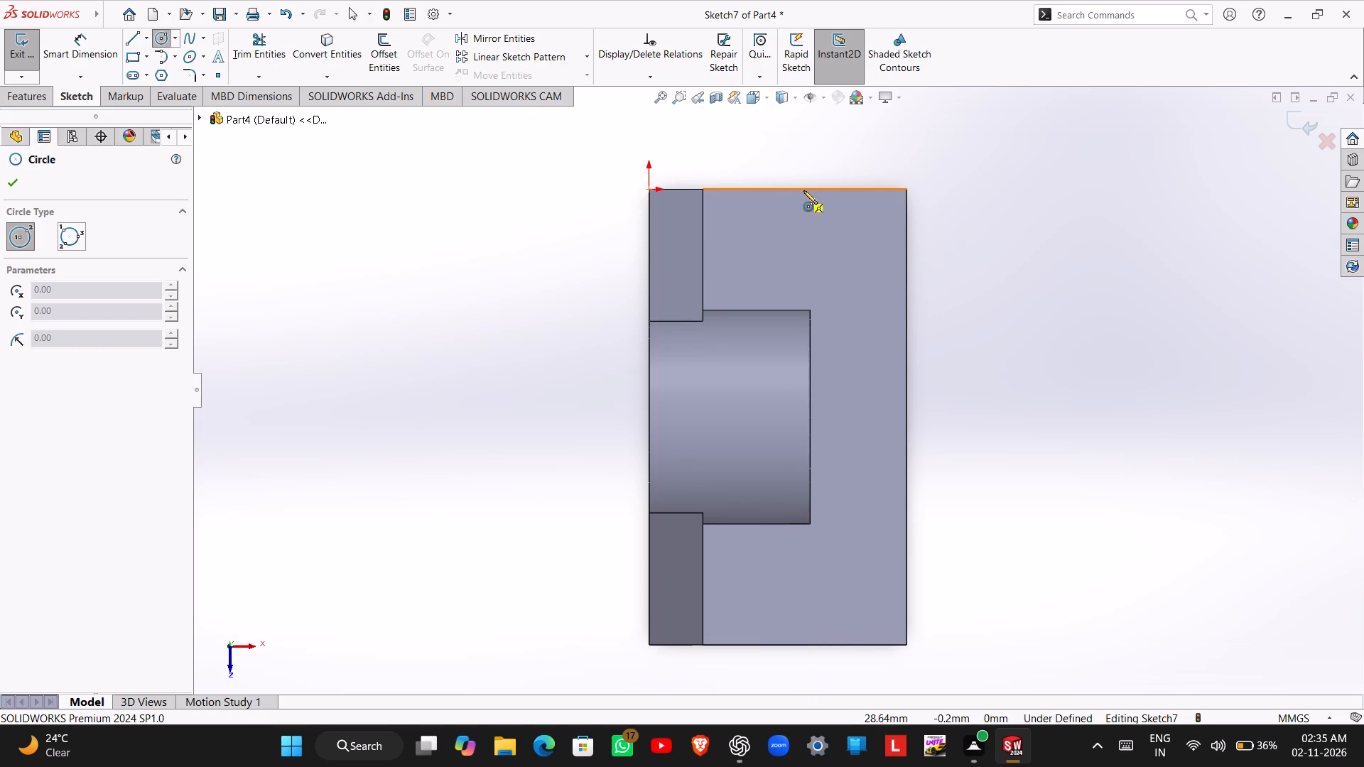
pyautogui.click(806, 247)
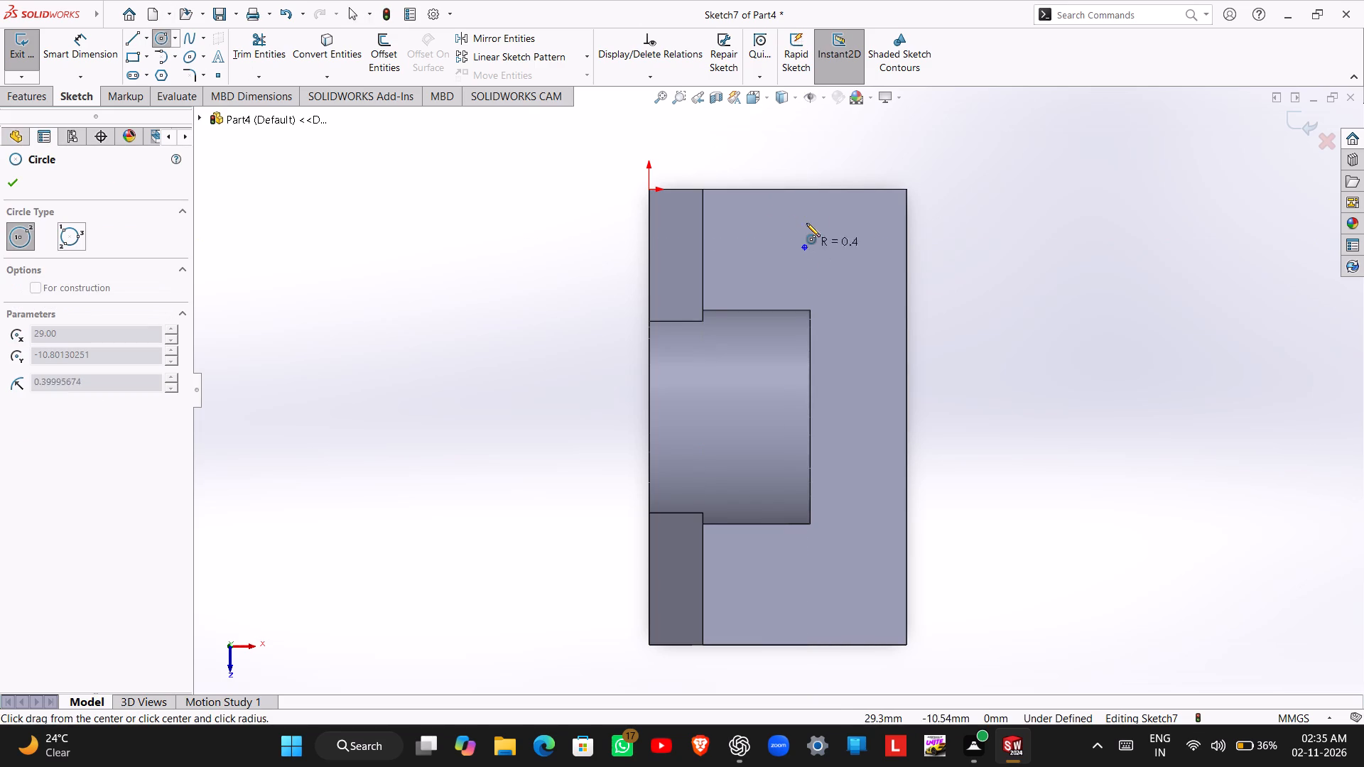
pyautogui.click(801, 217)
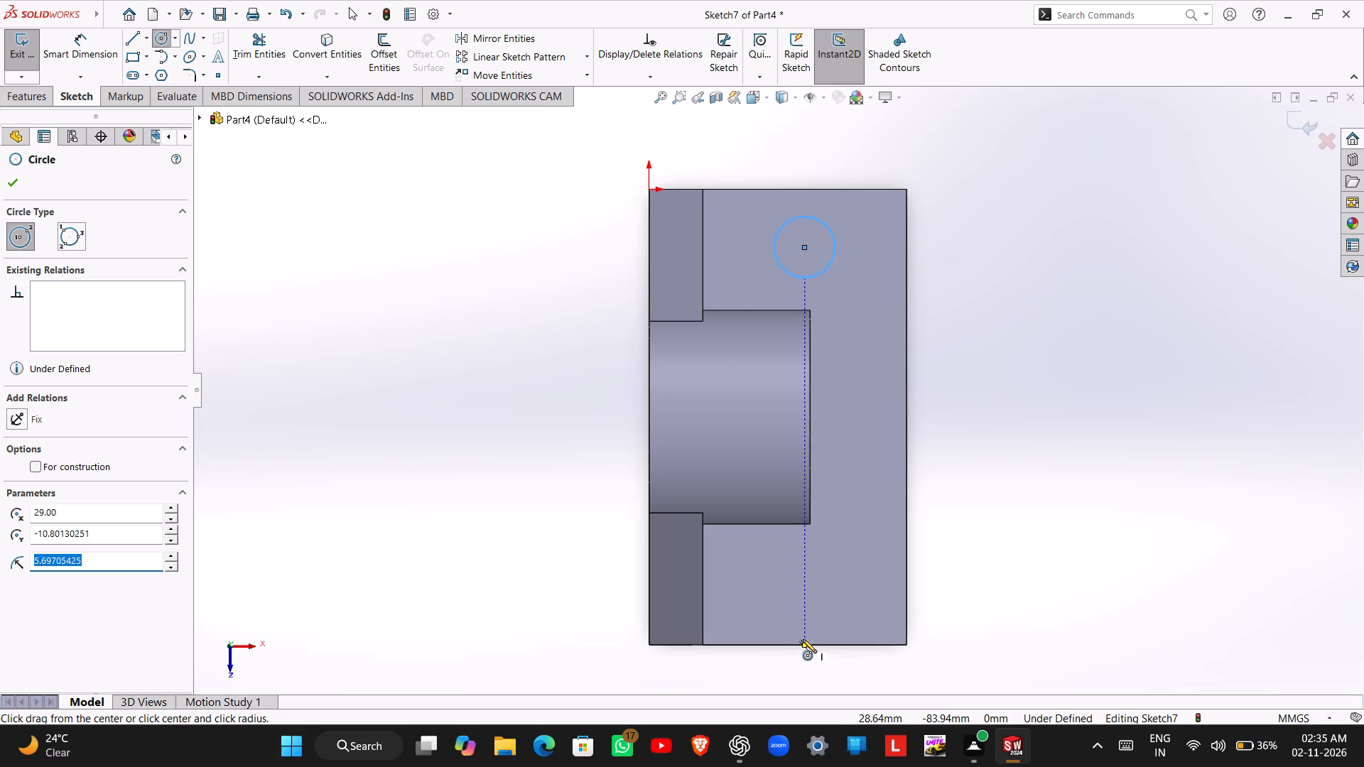
pyautogui.click(806, 646)
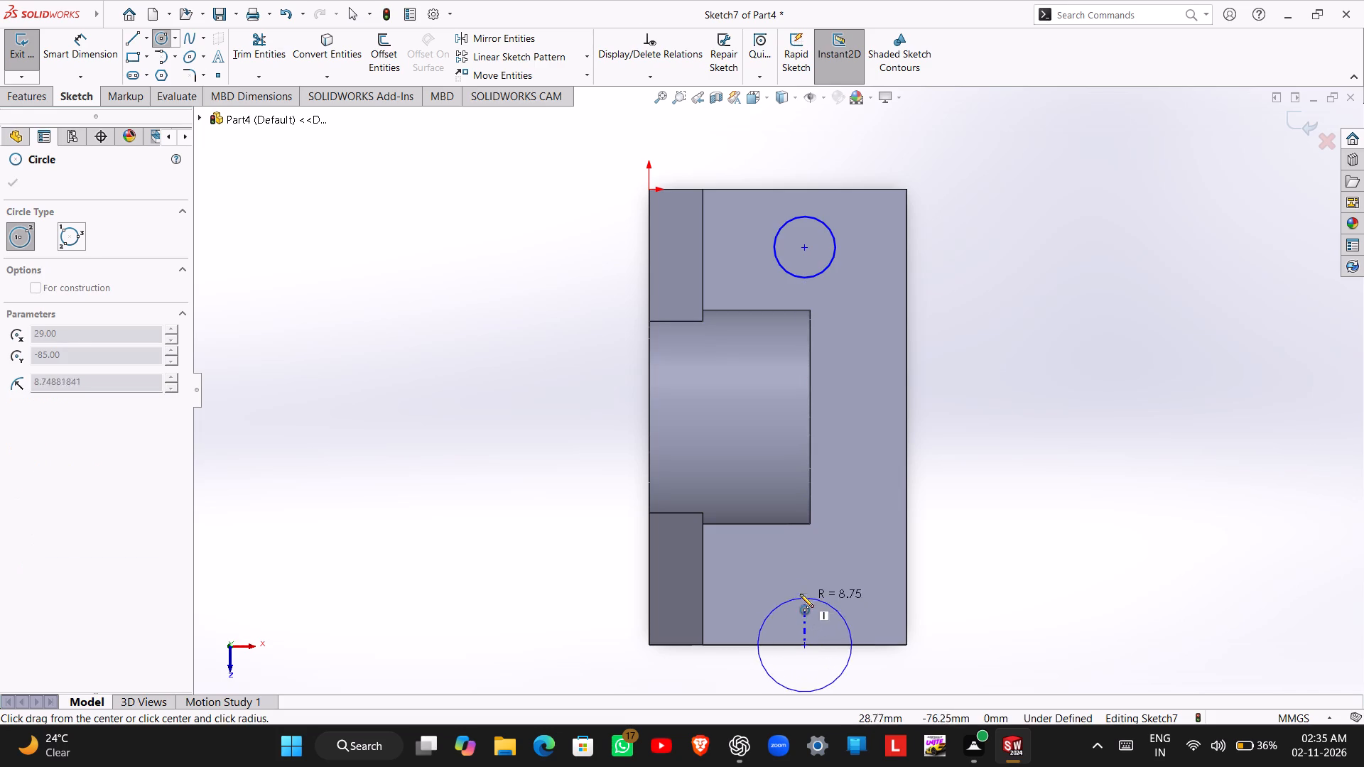
pyautogui.press('Escape')
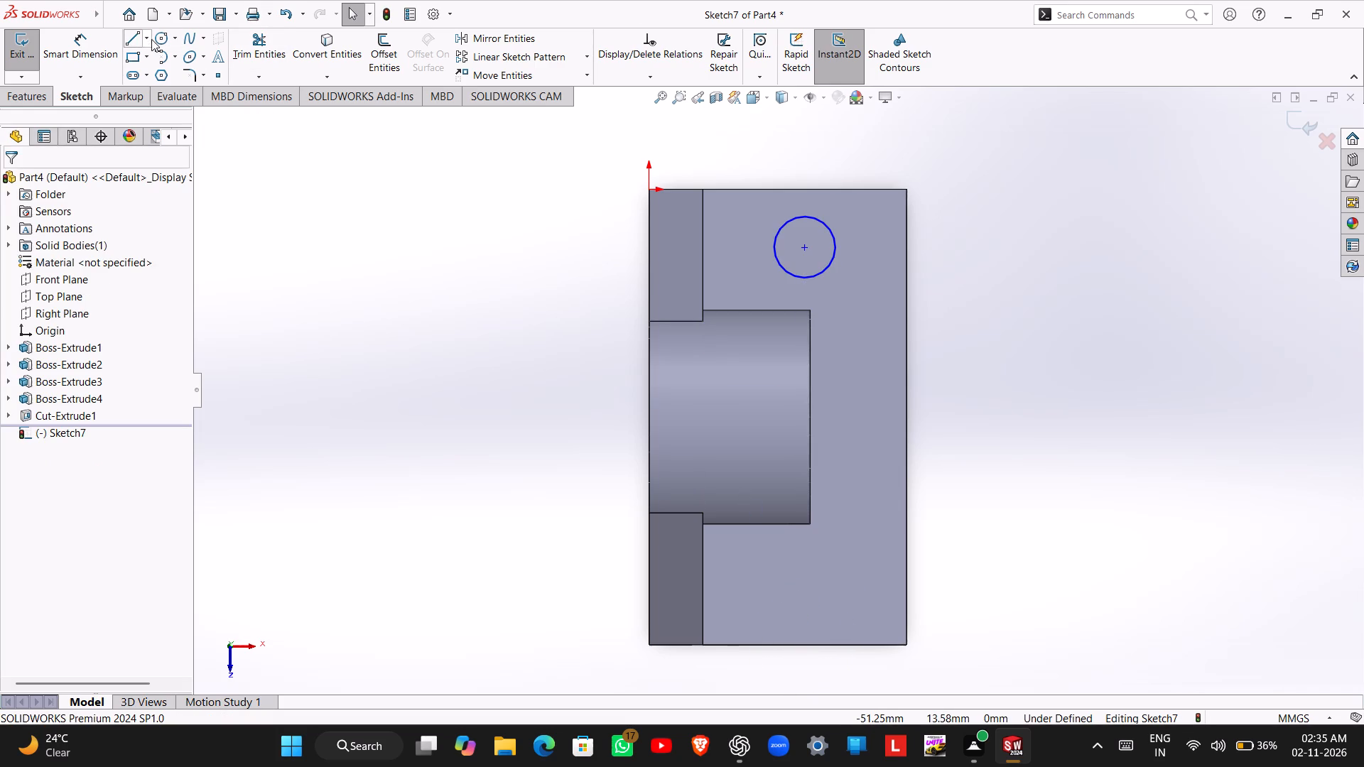
# Sketch a second circle of similar size, aligned with the first and about 65 mm away, near the base's opposite short edge.
pyautogui.click(155, 39)
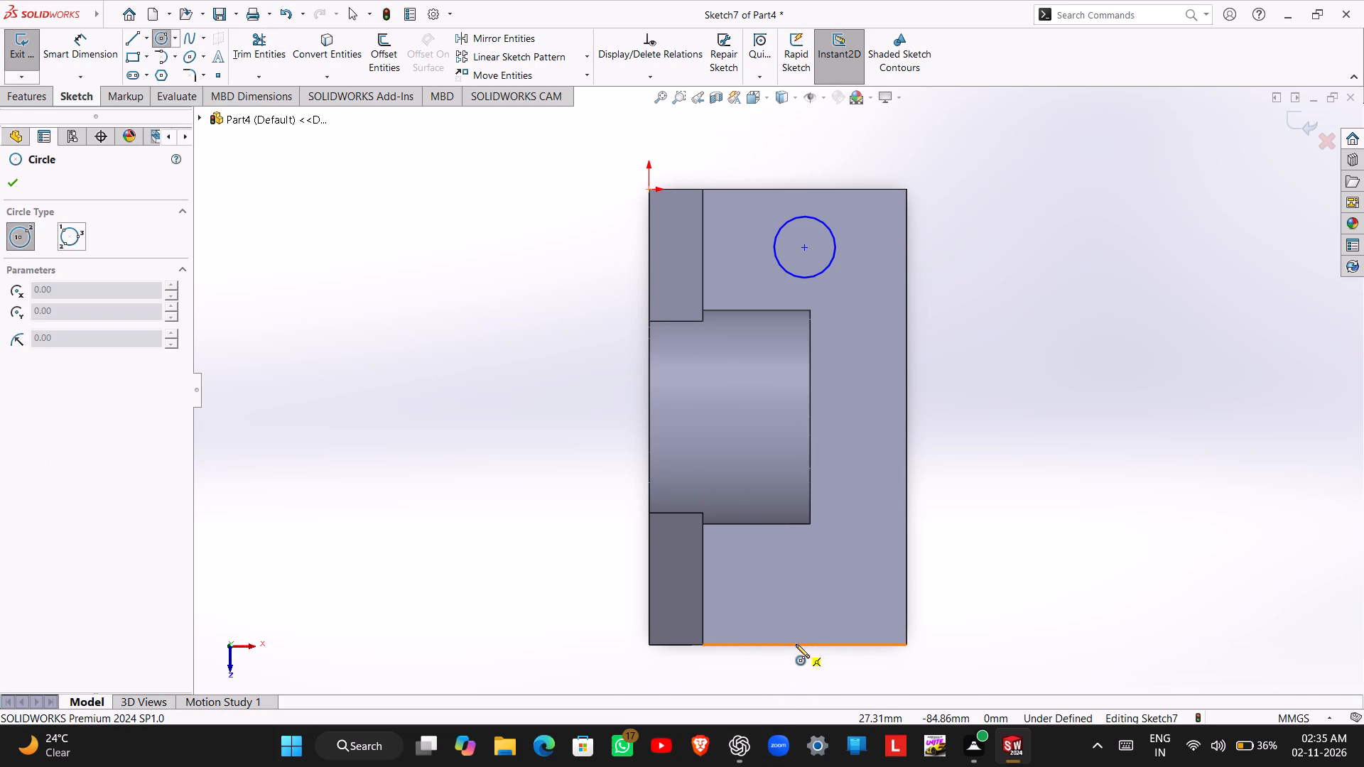
pyautogui.click(804, 596)
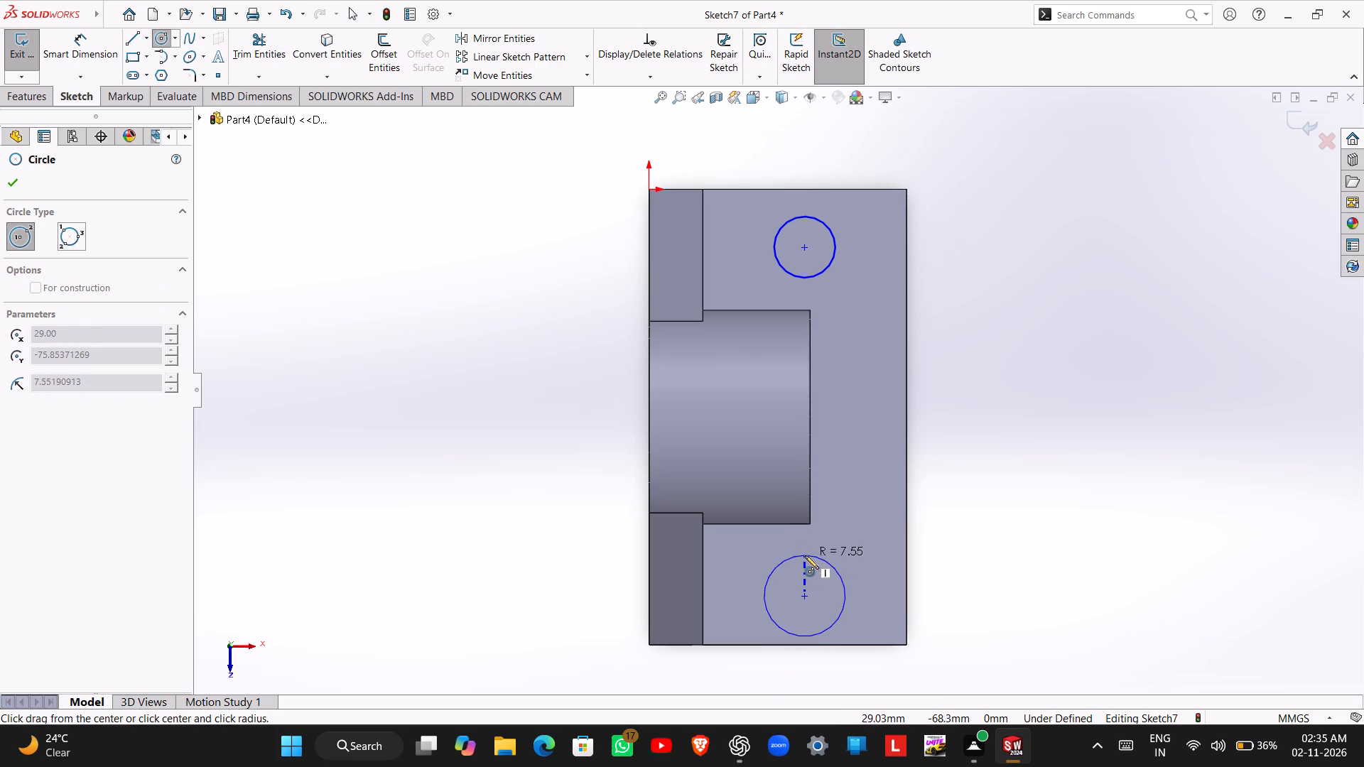
pyautogui.click(807, 565)
pyautogui.press('Escape')
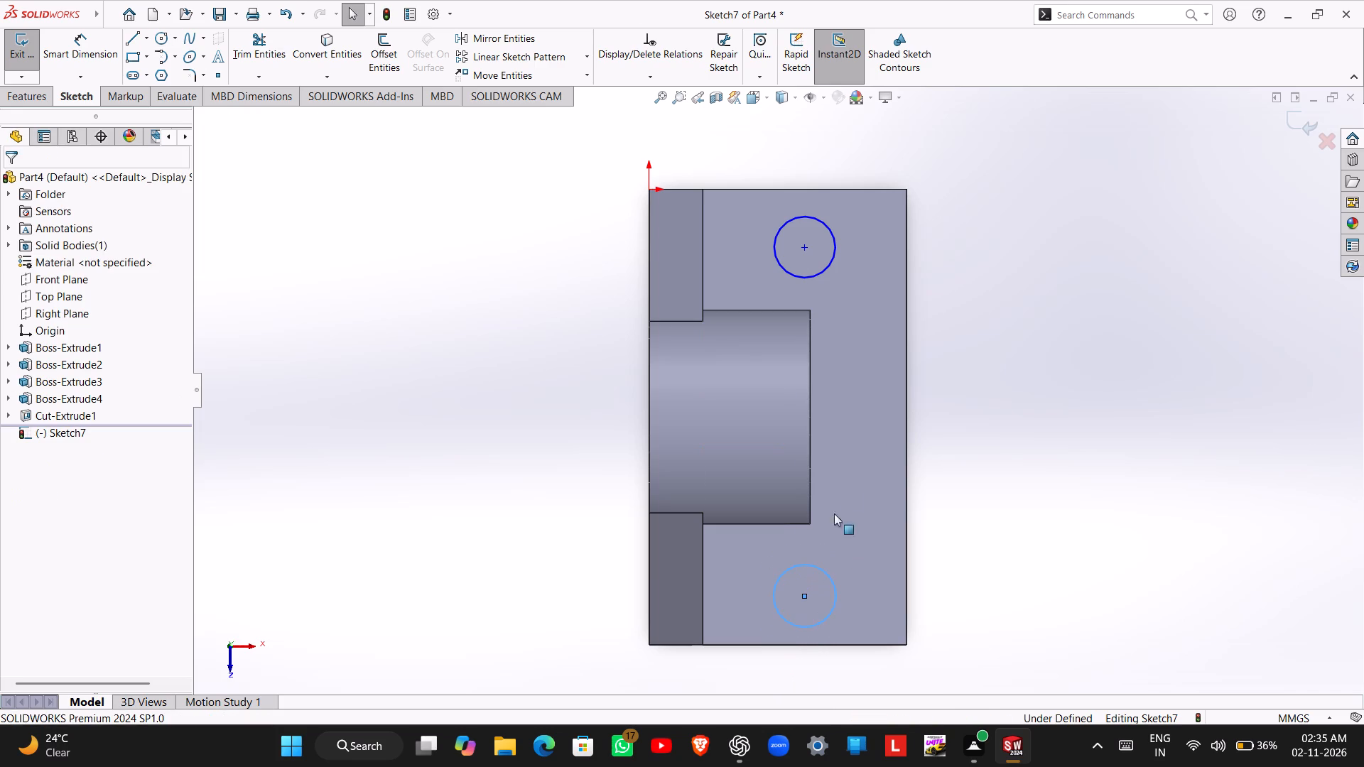
# Dimension the centre-to-centre distance between the two circles at 60 mm.
pyautogui.moveTo(1034, 449); pyautogui.dragTo(1041, 338, button='right')
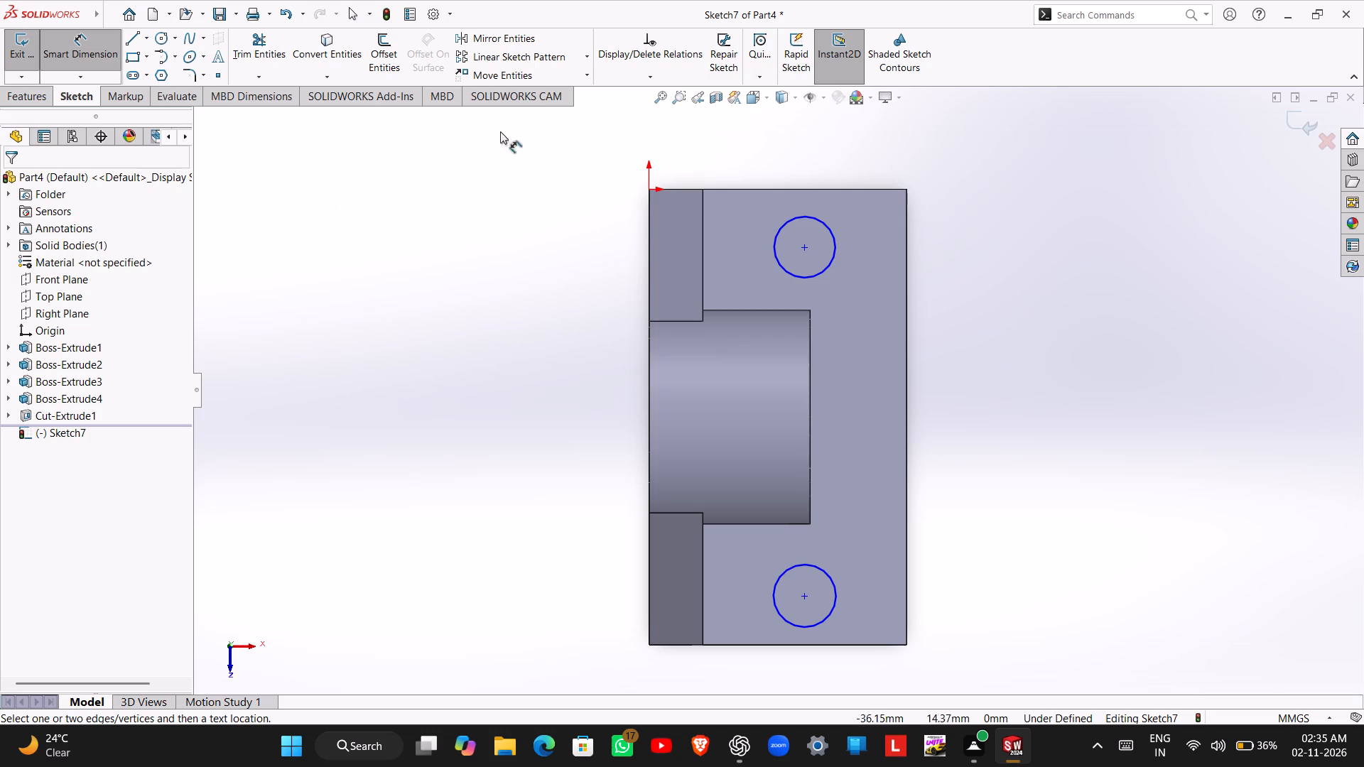
pyautogui.click(805, 246)
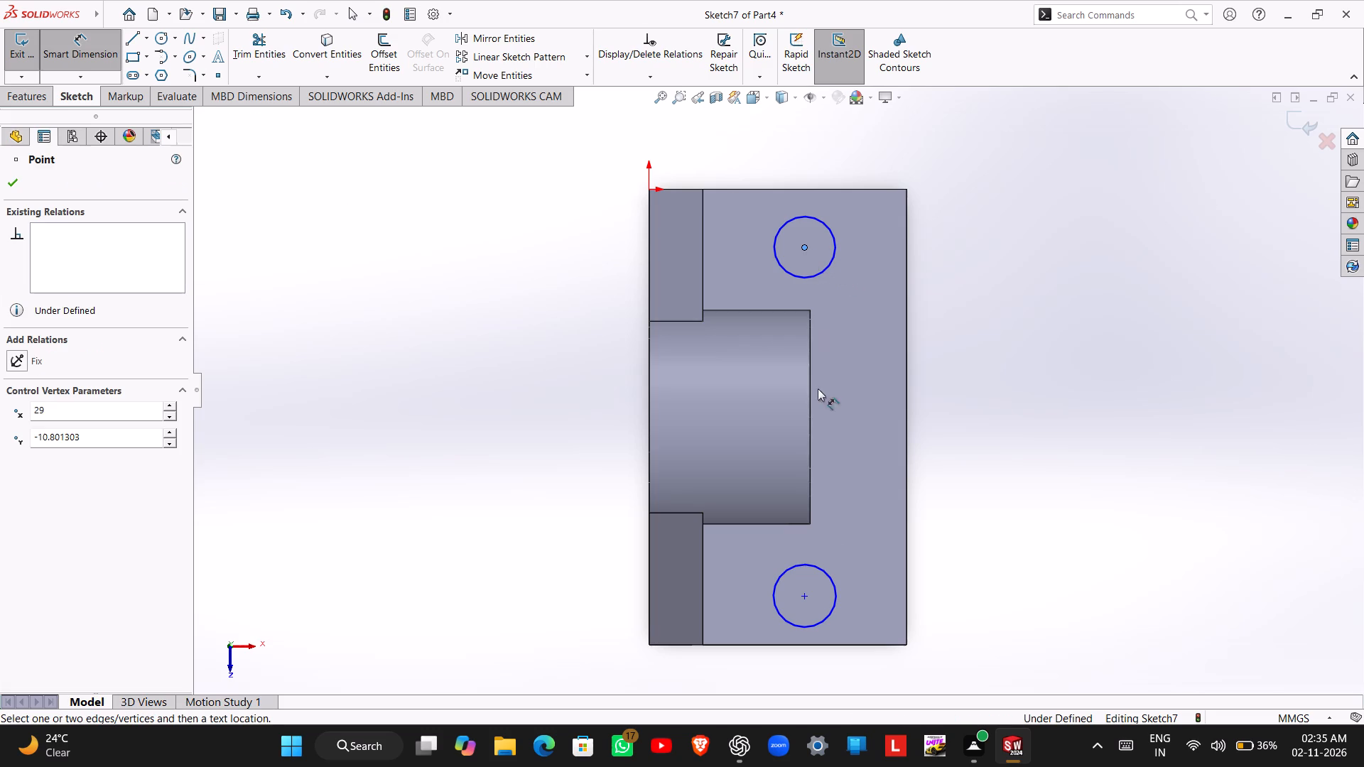
pyautogui.click(805, 592)
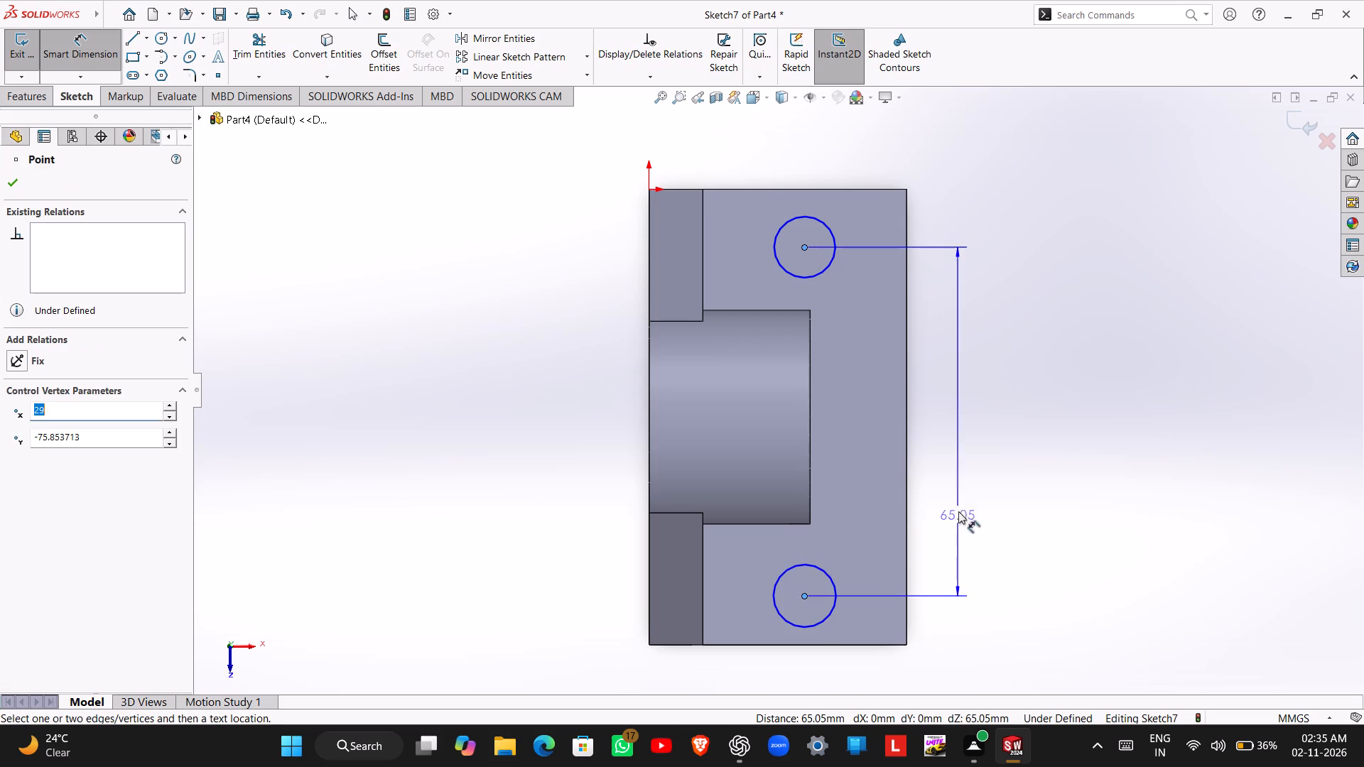
pyautogui.click(1007, 474)
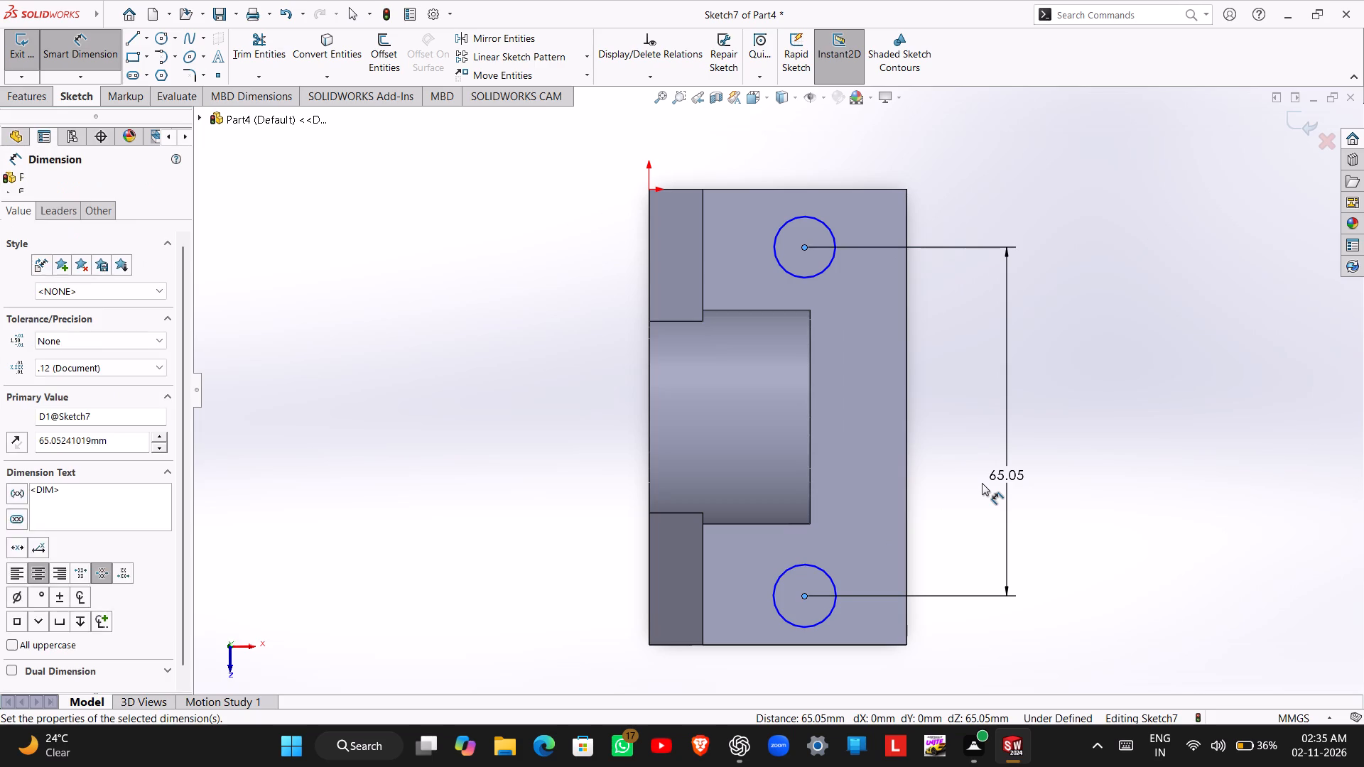
pyautogui.write('60')
pyautogui.press('Return')
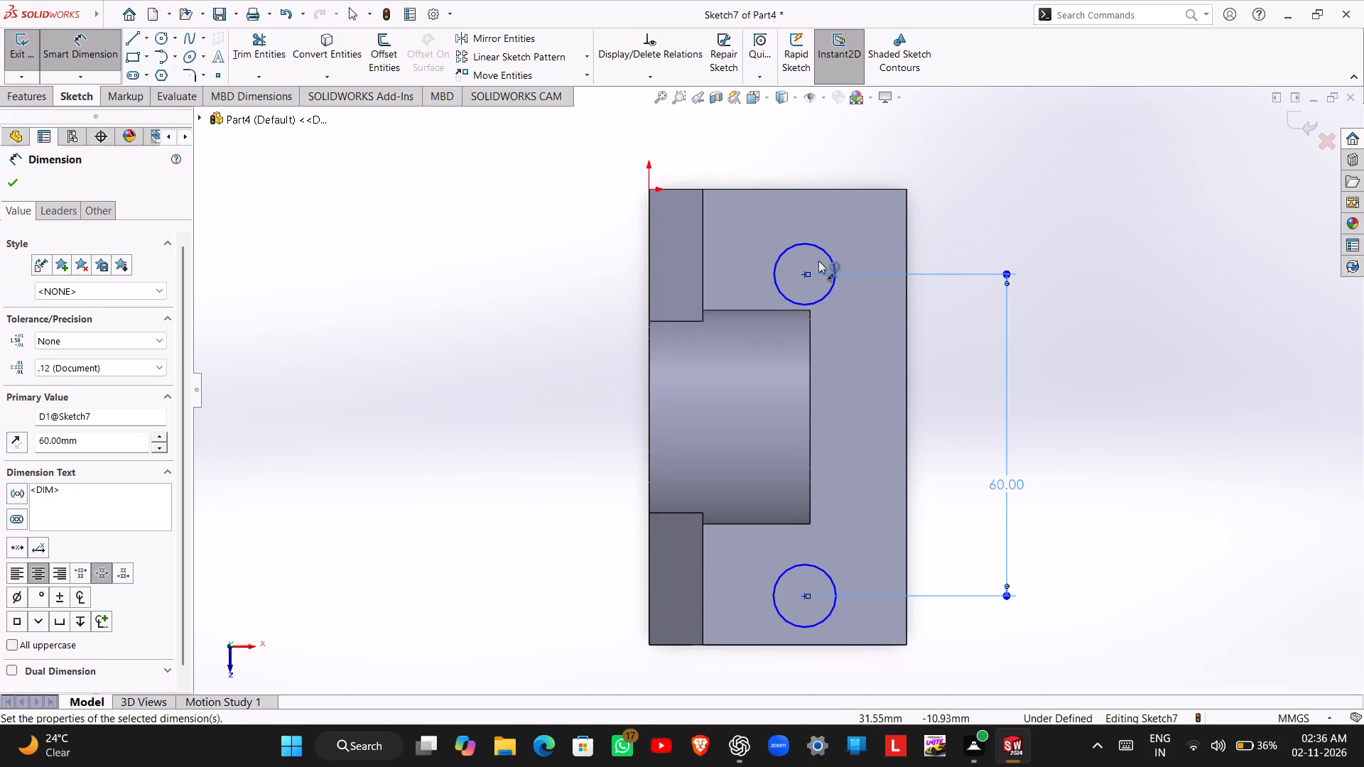
# Dimension the first circle's centre 12.5 mm from the base's short edge nearest the origin.
pyautogui.click(803, 271)
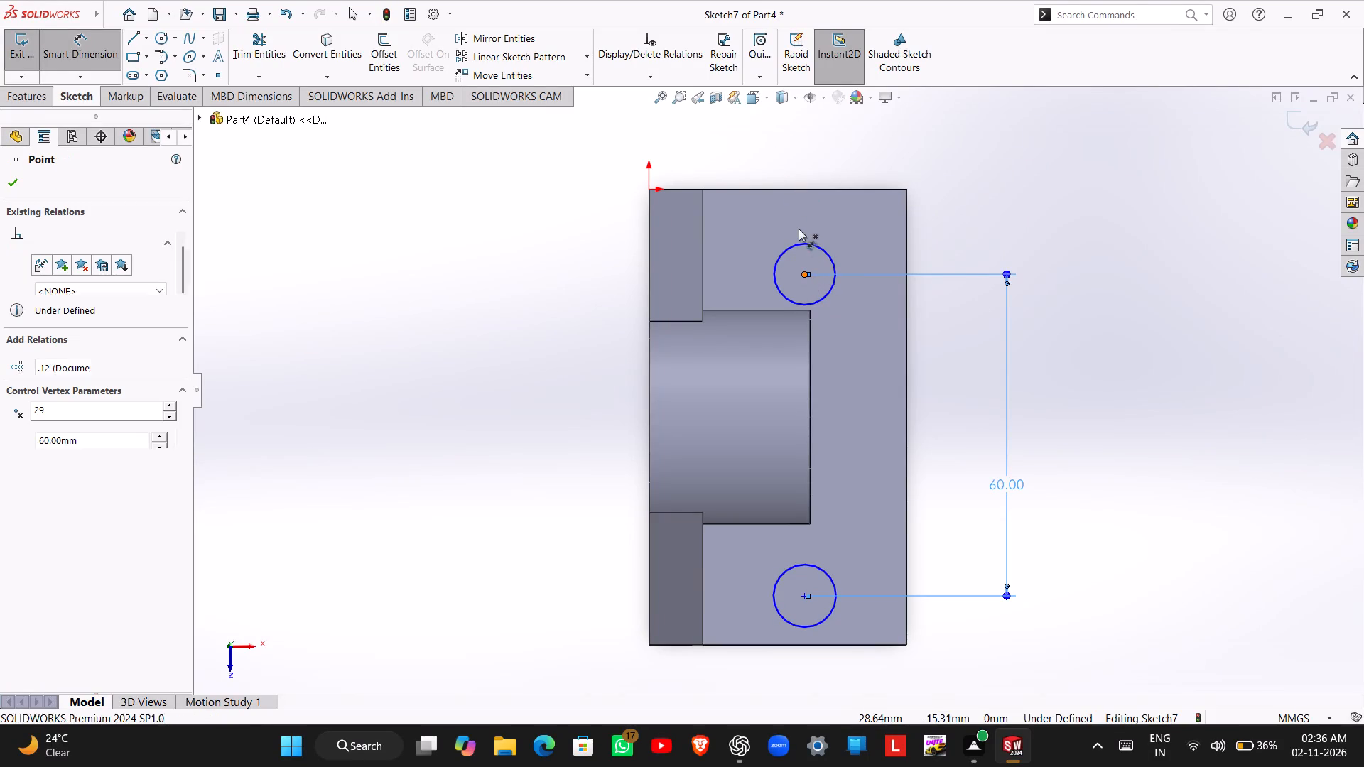
pyautogui.click(800, 187)
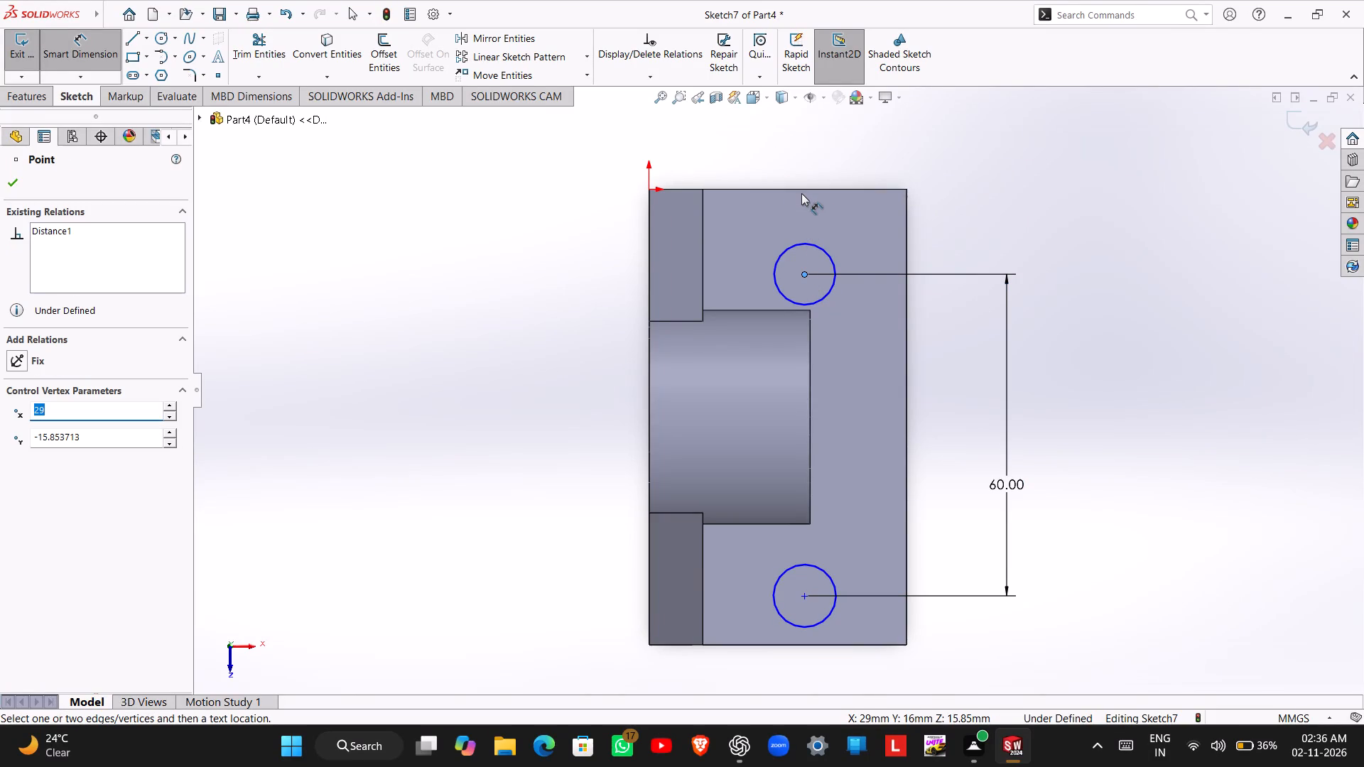
pyautogui.click(801, 187)
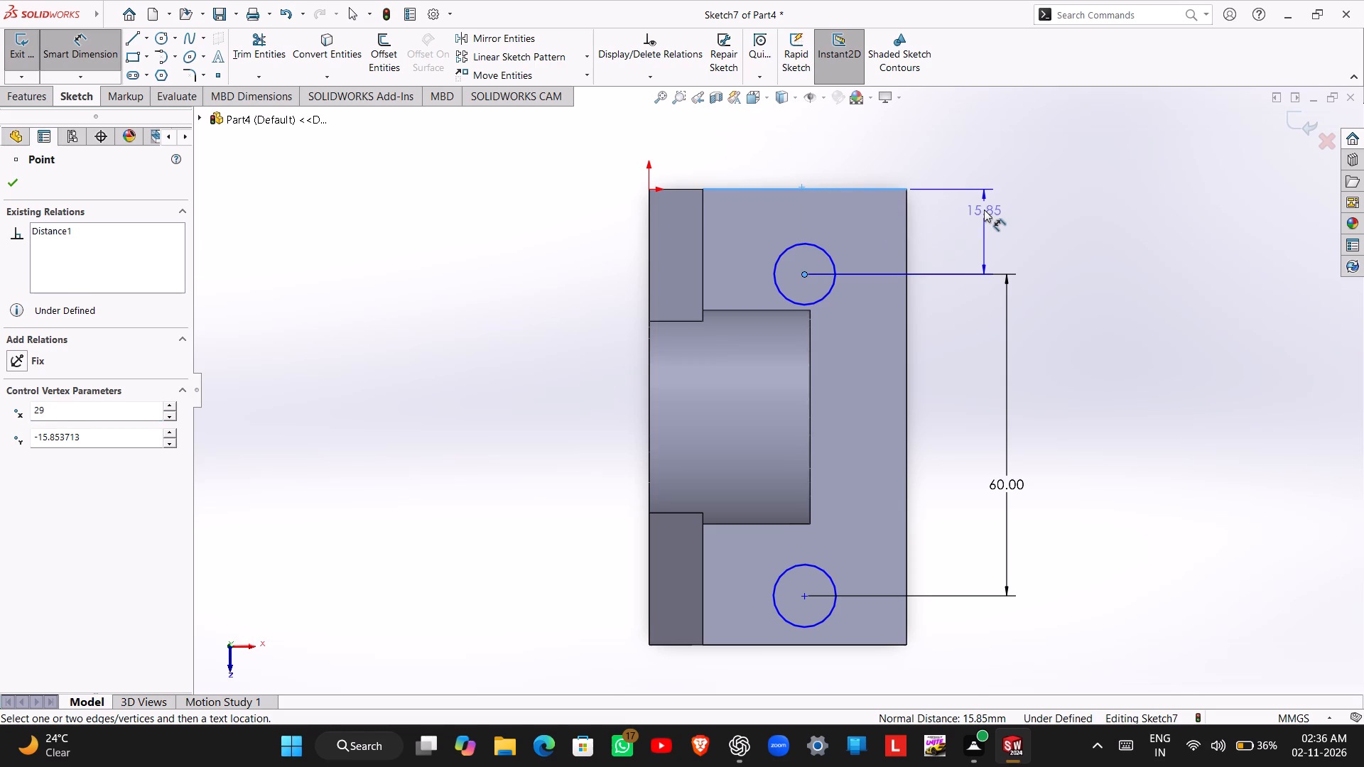
pyautogui.click(984, 210)
pyautogui.write('12.5')
pyautogui.press('Return')
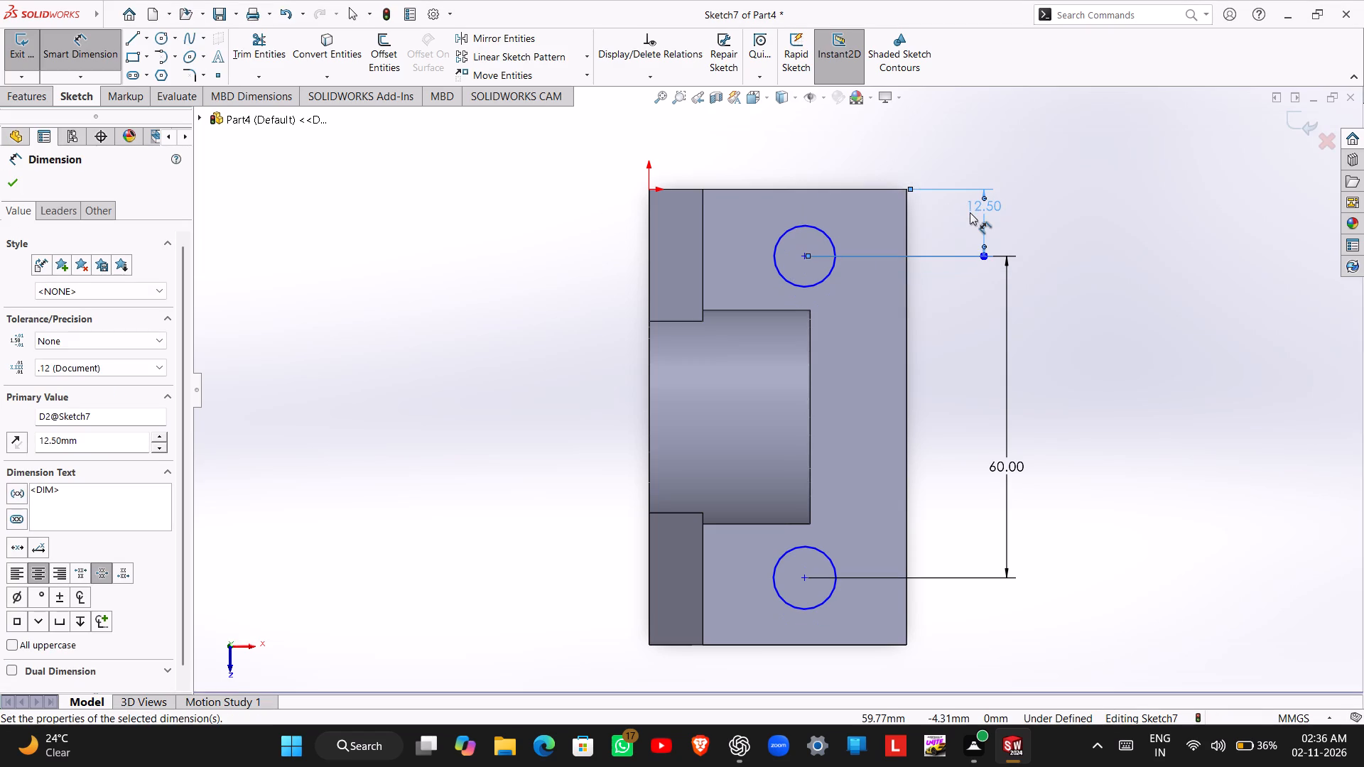
# Check the distance from the second circle's centre to the base's opposite short edge without placing a dimension.
pyautogui.click(804, 576)
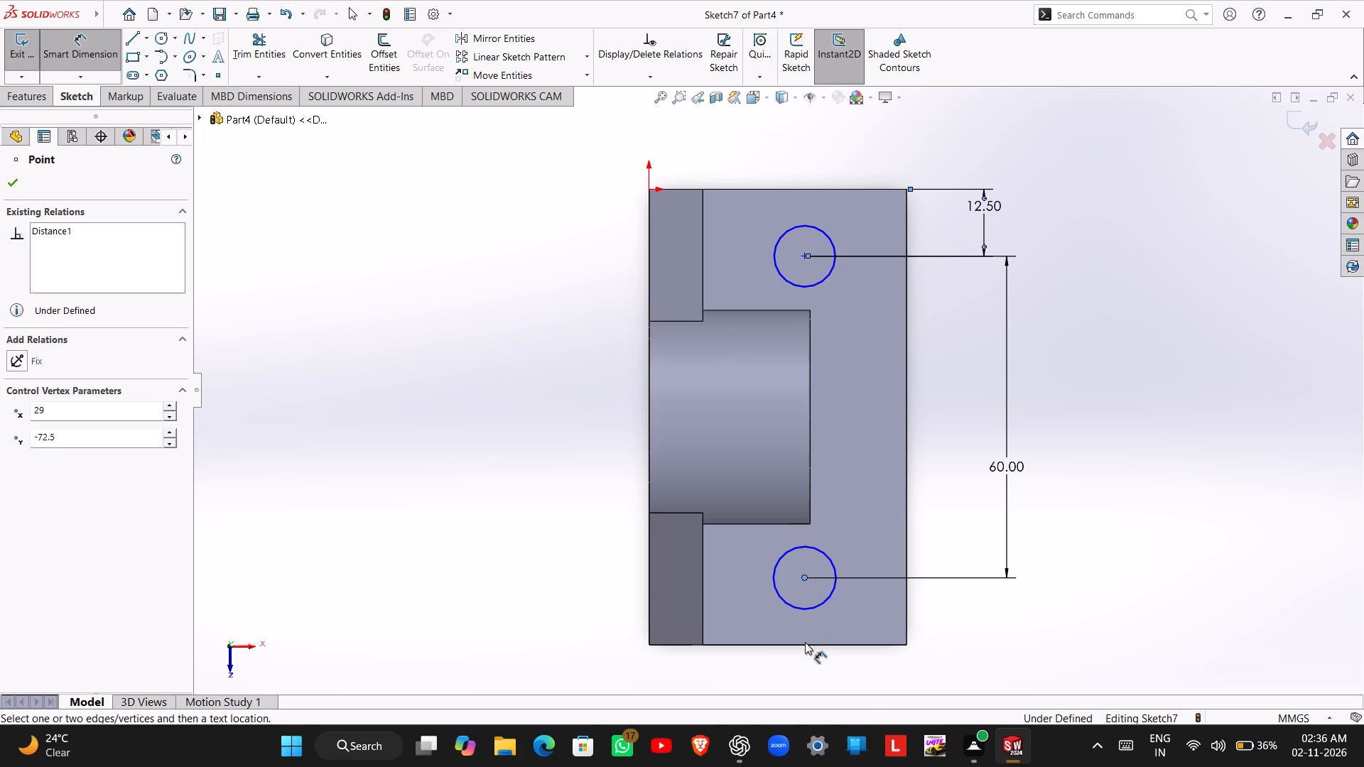
pyautogui.click(805, 642)
pyautogui.click(801, 645)
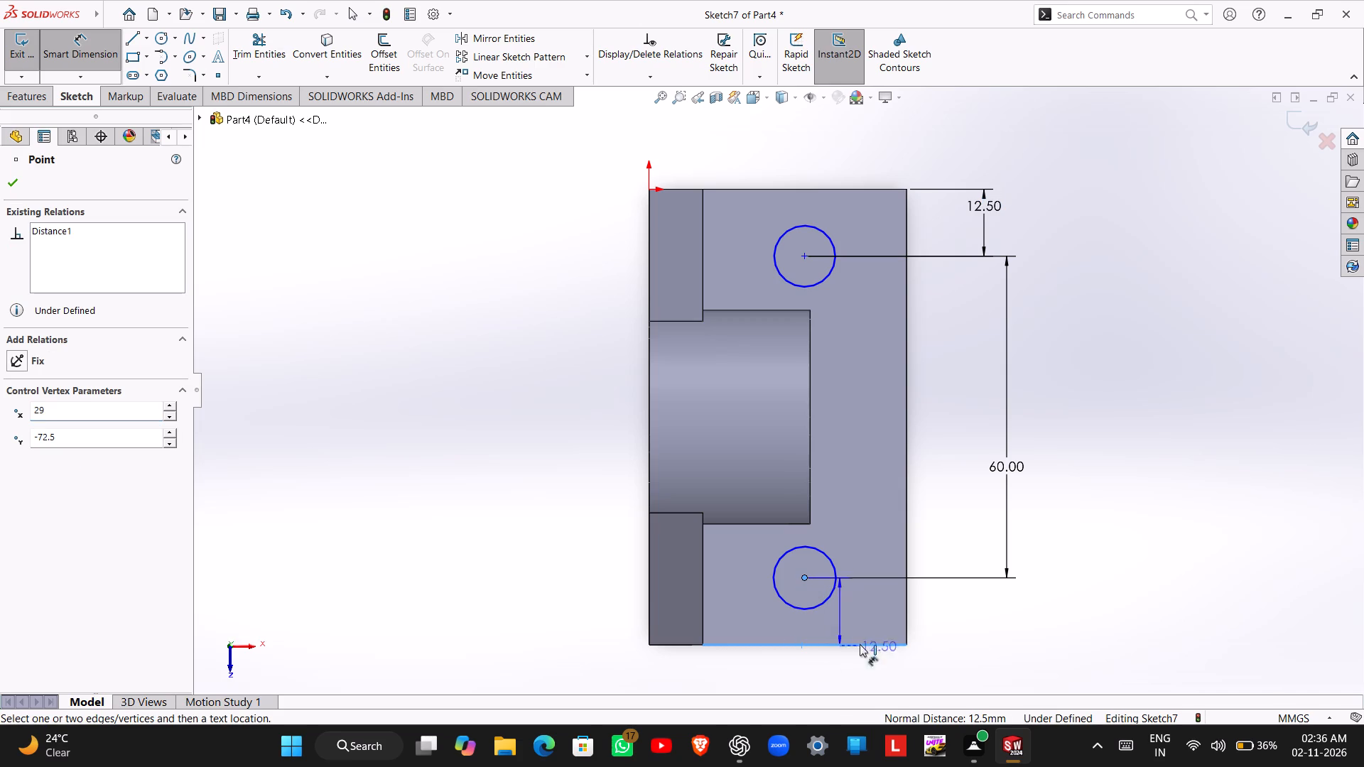
pyautogui.press('Escape')
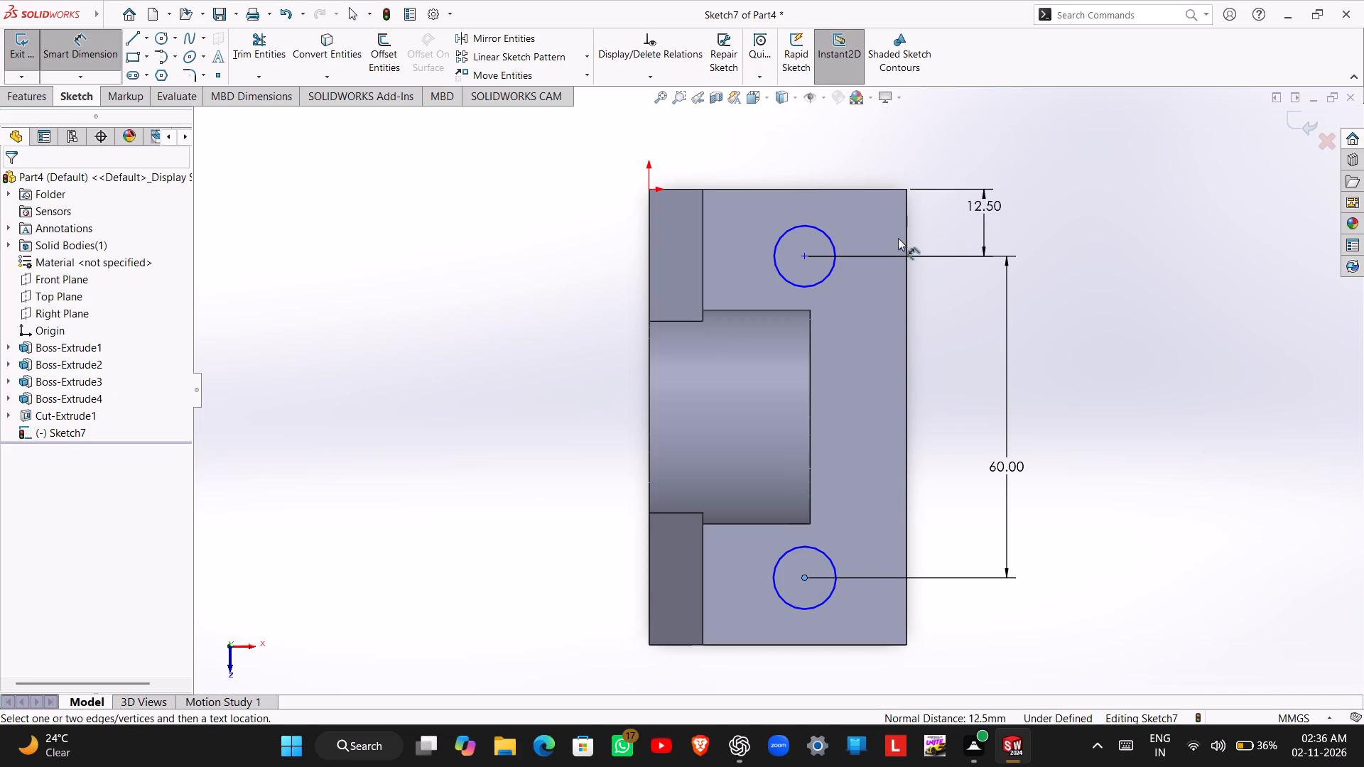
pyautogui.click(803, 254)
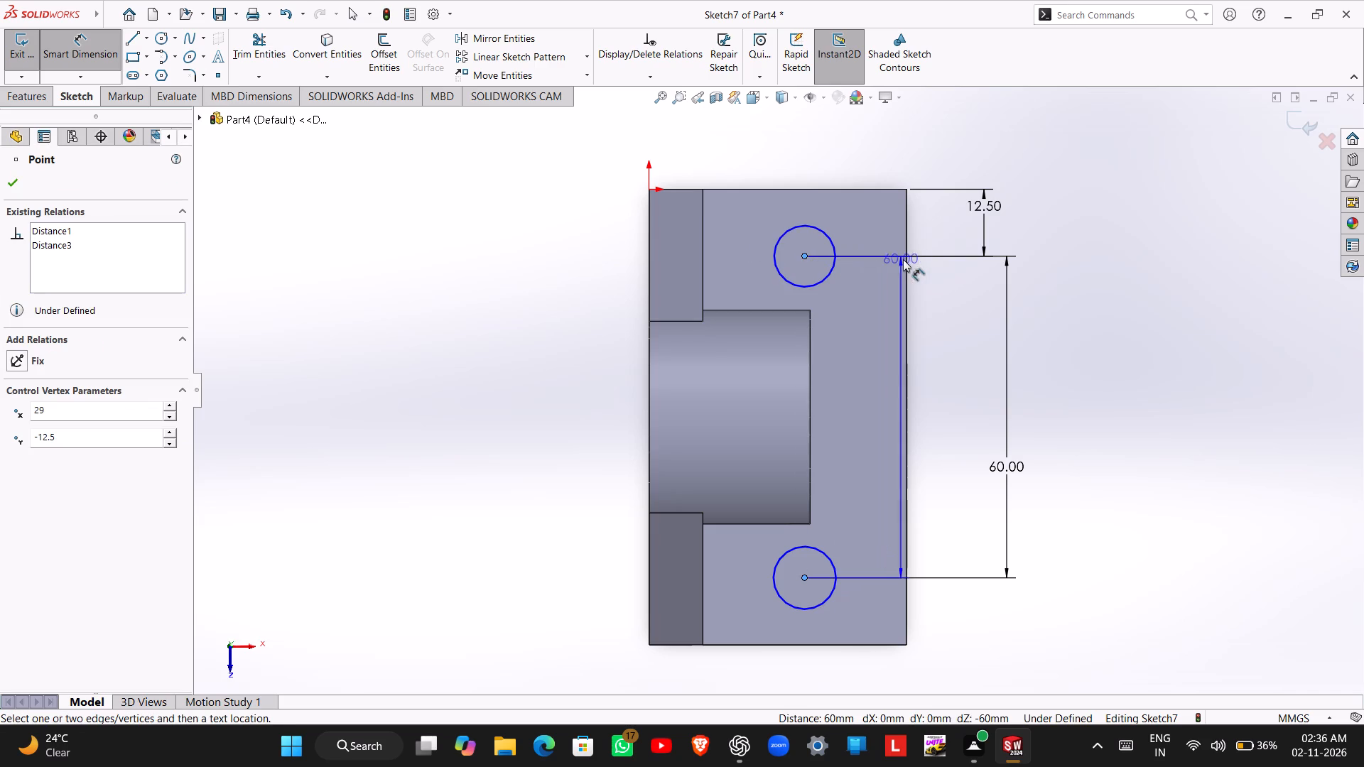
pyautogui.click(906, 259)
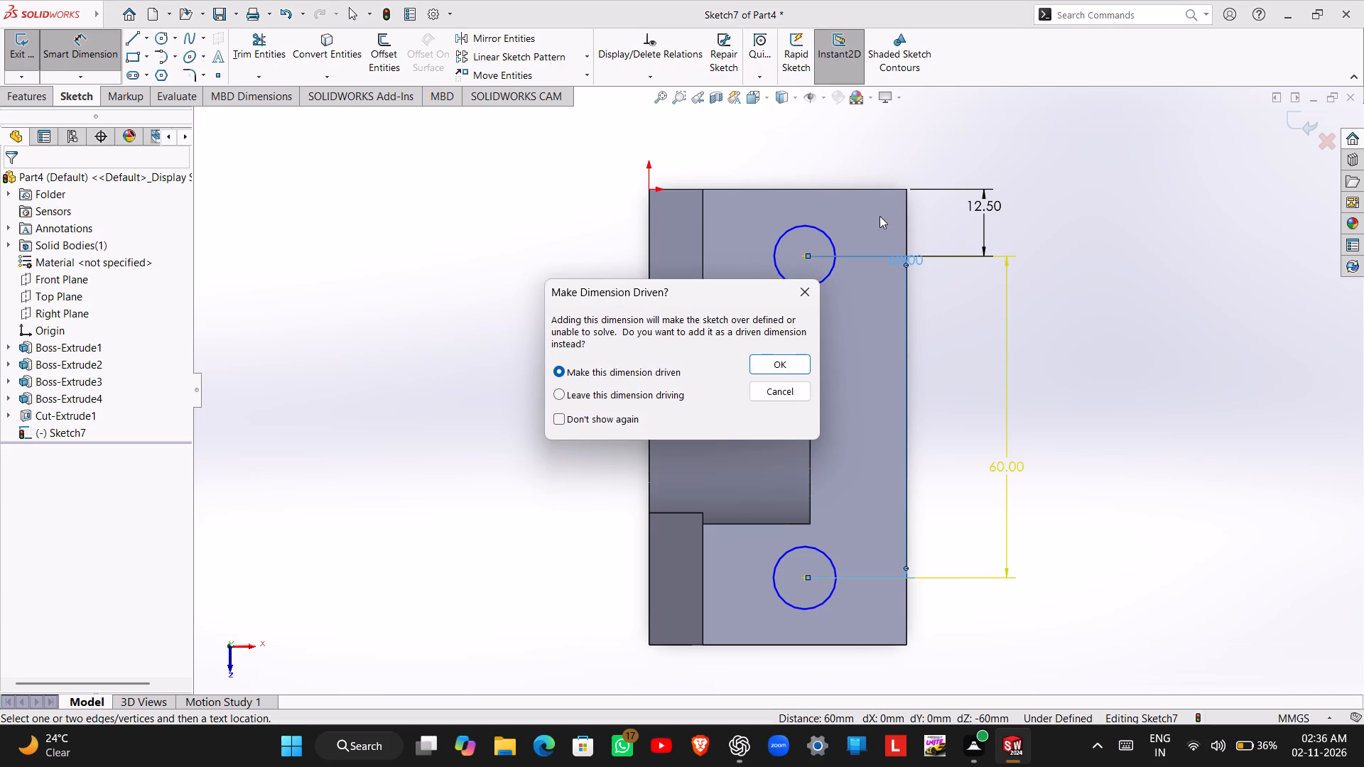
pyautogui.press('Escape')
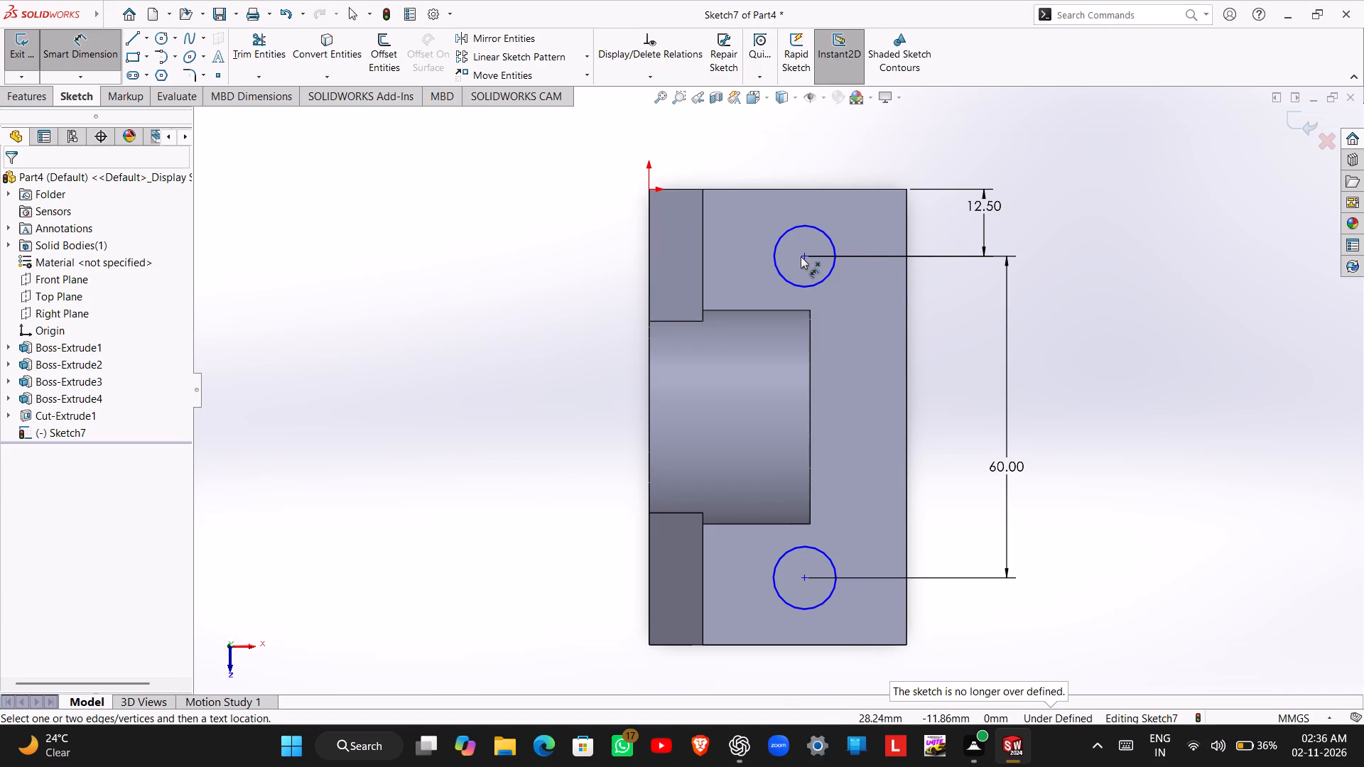
# Dimension the first circle's centre 18 mm from the base's long outer edge.
pyautogui.click(801, 256)
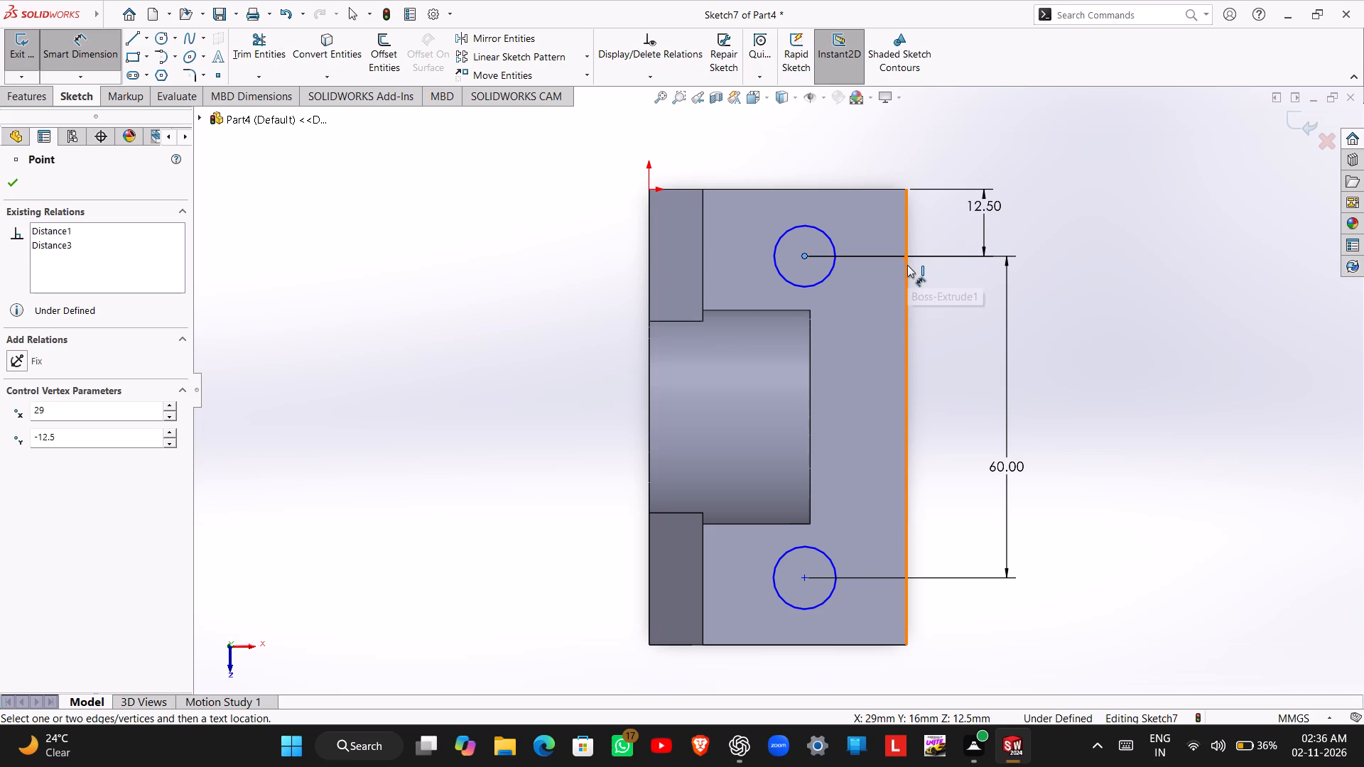
pyautogui.click(907, 265)
pyautogui.click(904, 148)
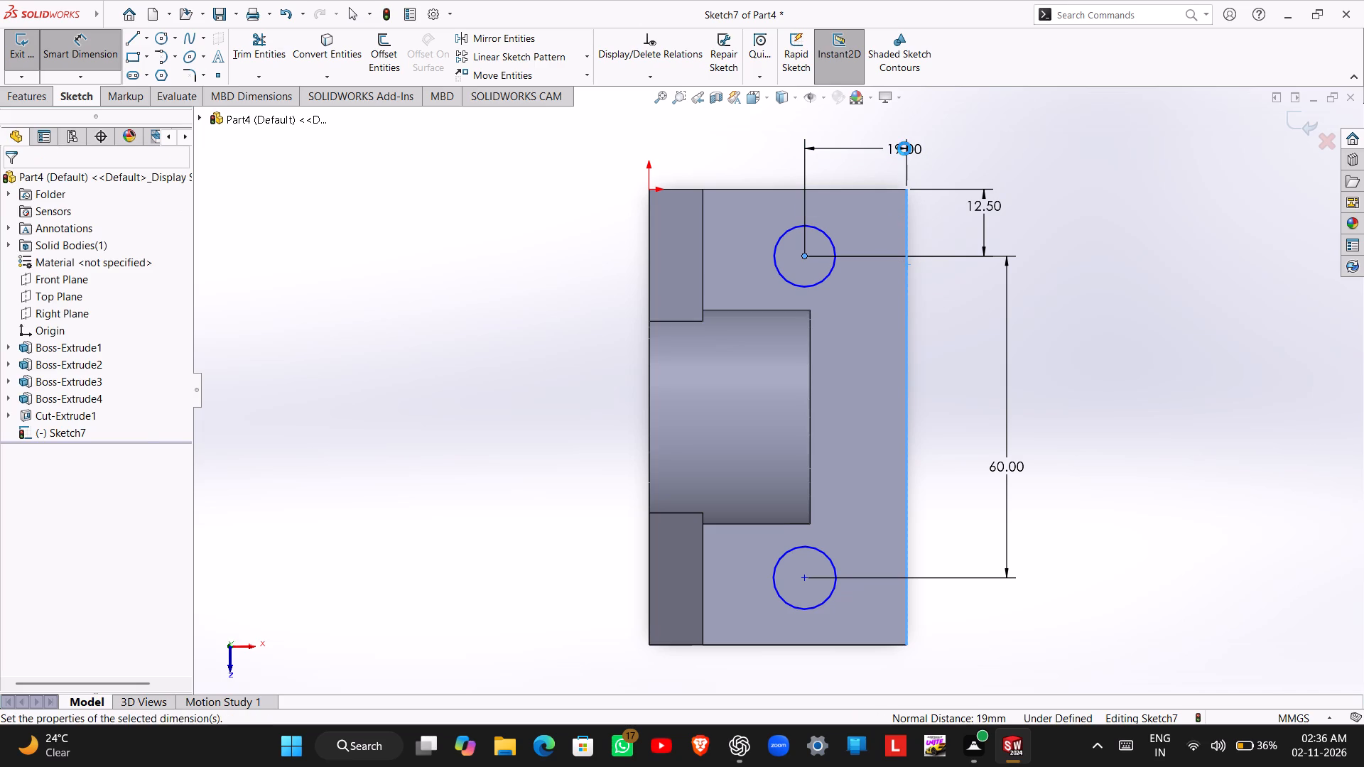
pyautogui.press('1')
pyautogui.press('8')
pyautogui.press('Return')
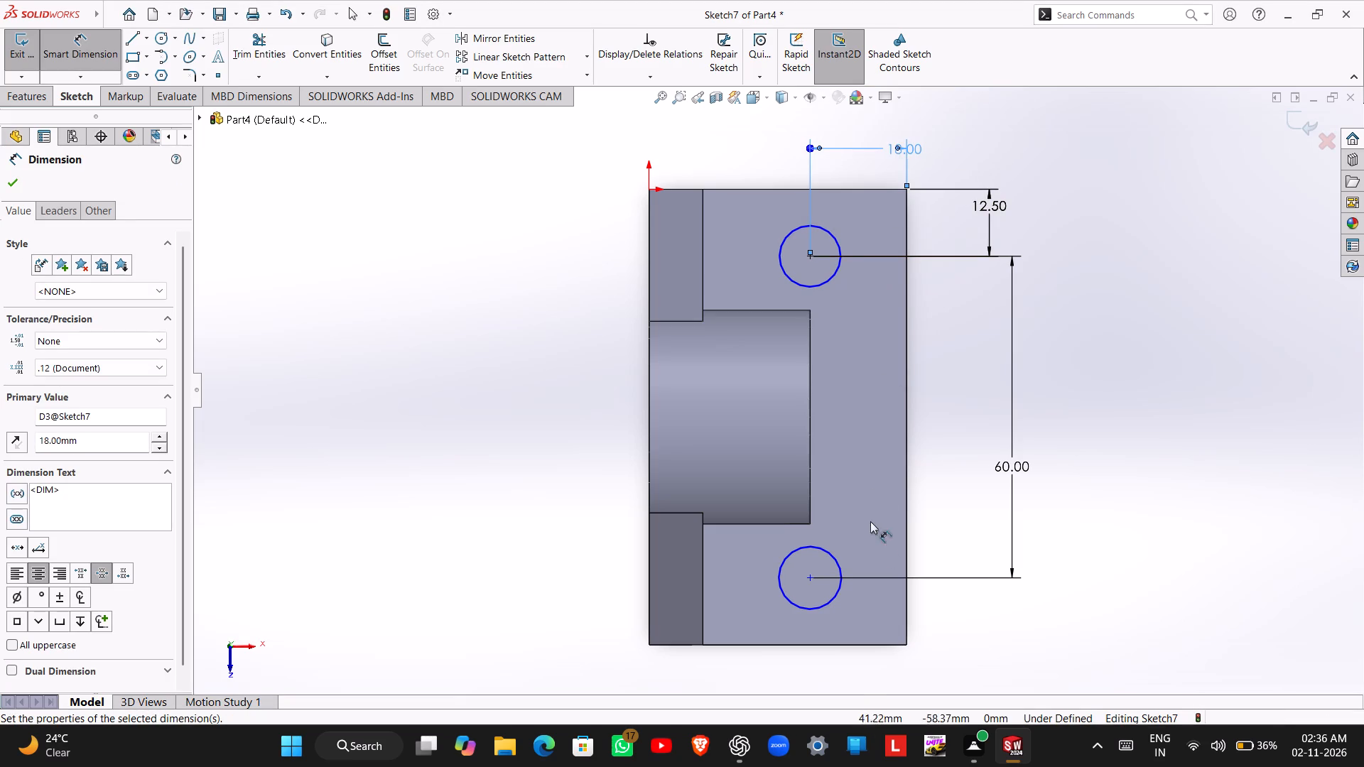
# Check the distance from the second circle's centre to the base's long outer edge without placing a dimension.
pyautogui.click(813, 579)
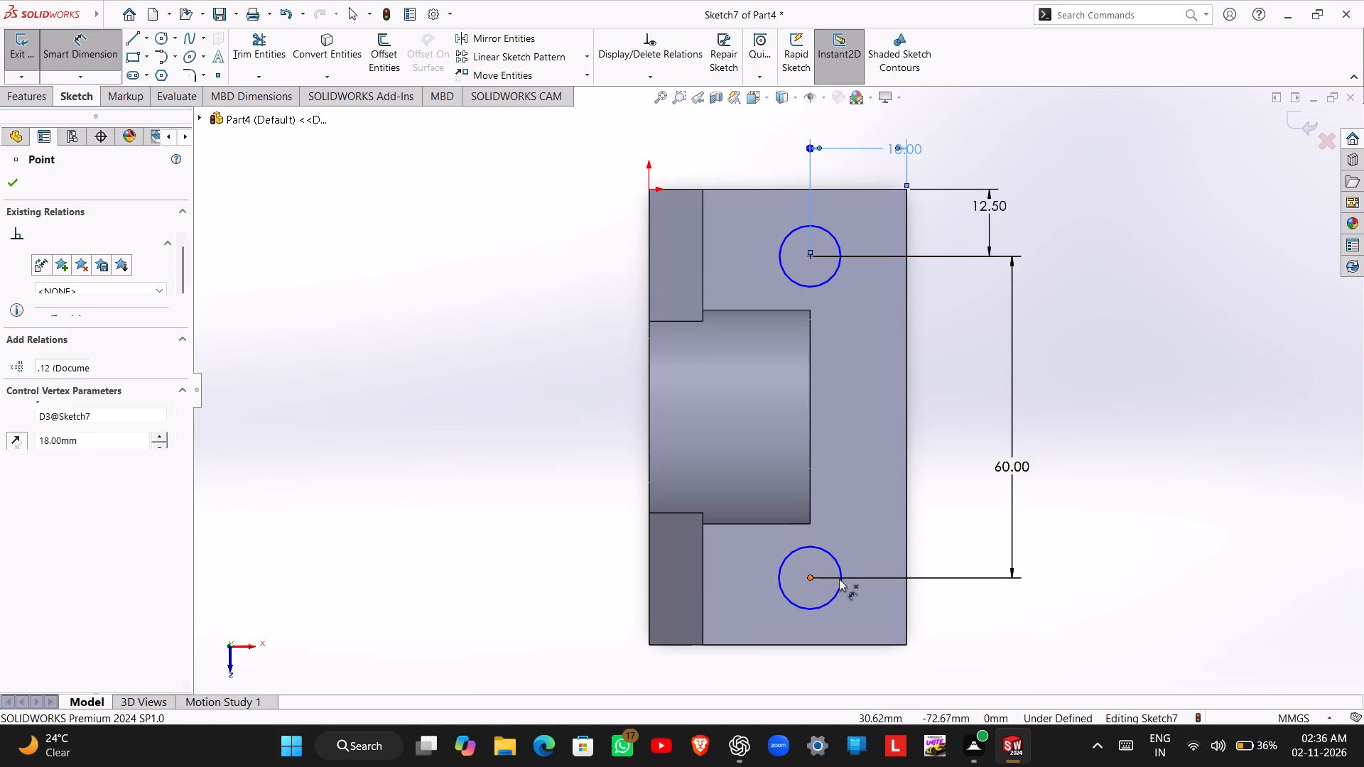
pyautogui.click(906, 585)
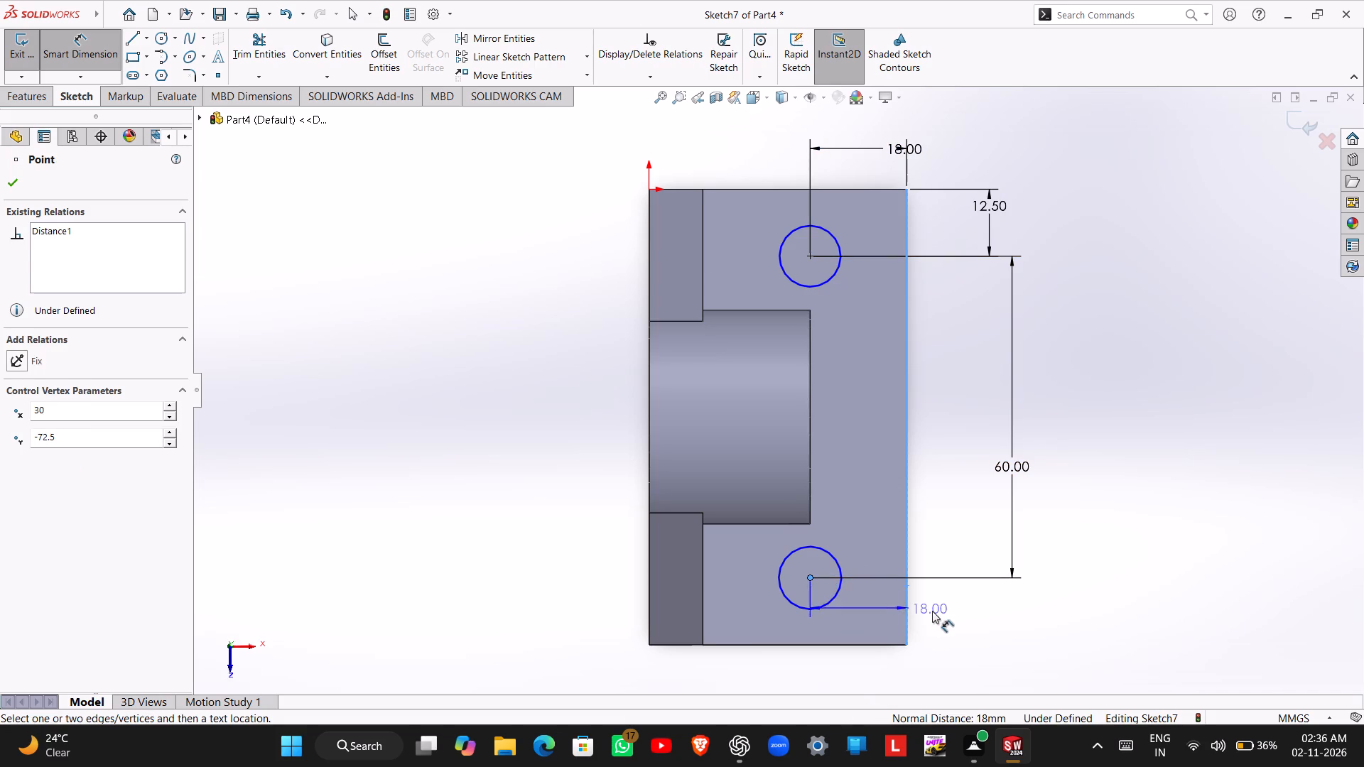
pyautogui.press('Escape')
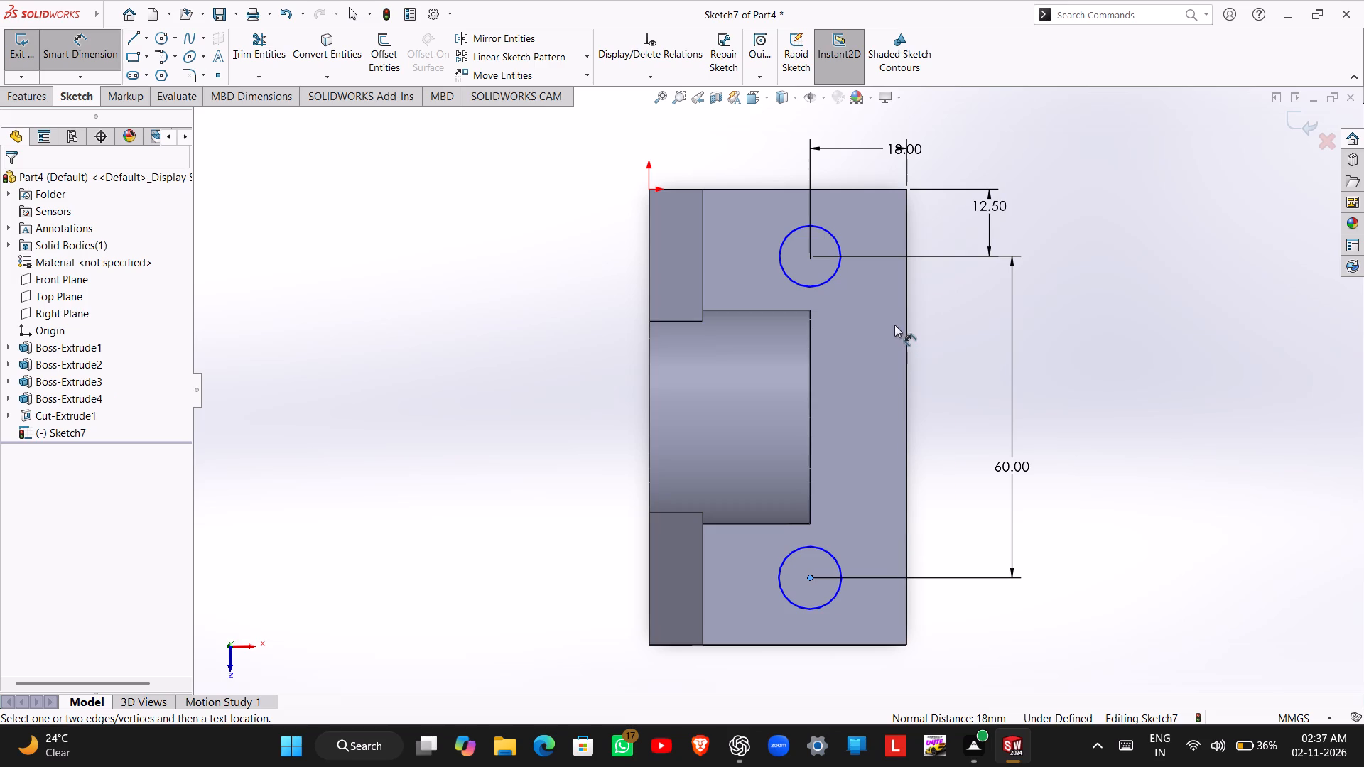
# Exit the sketch and cut both circles through all to make the two holes in the base.
pyautogui.click(23, 50)
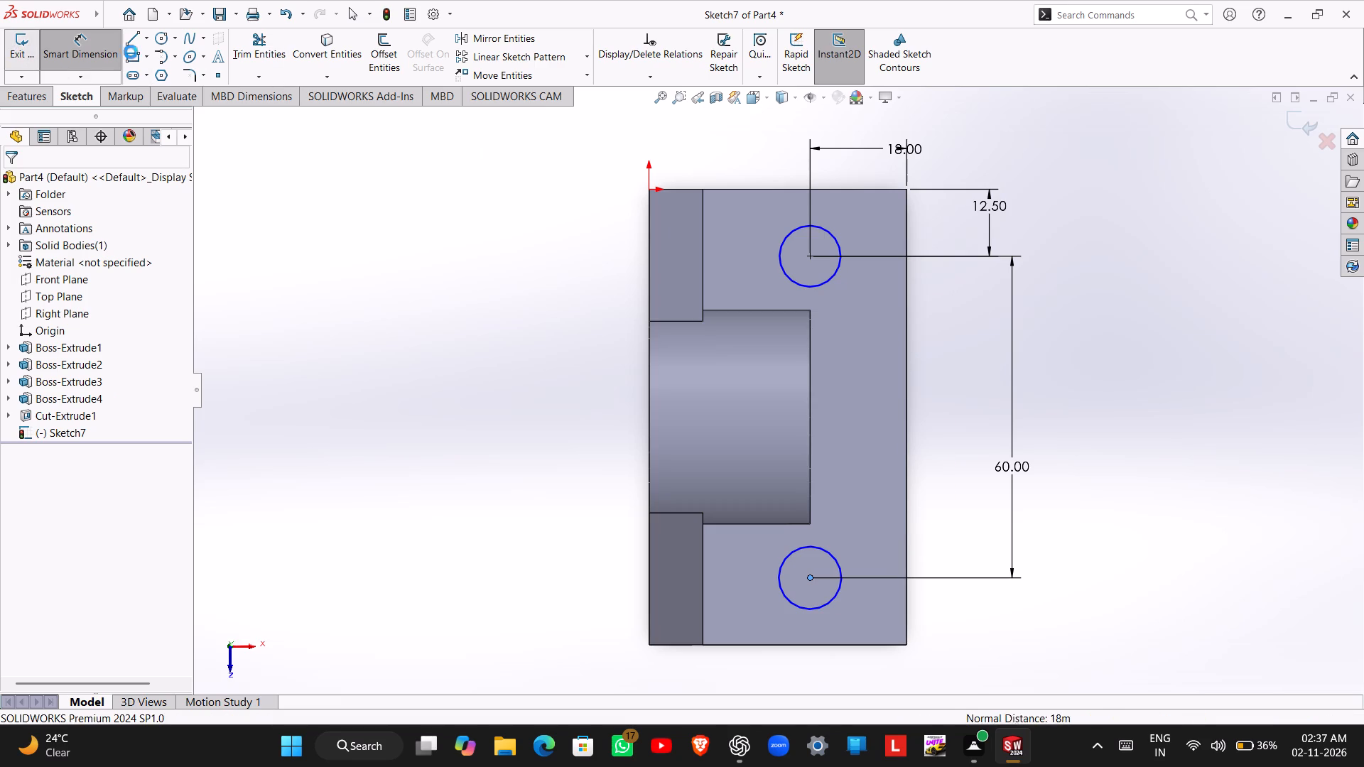
pyautogui.click(262, 57)
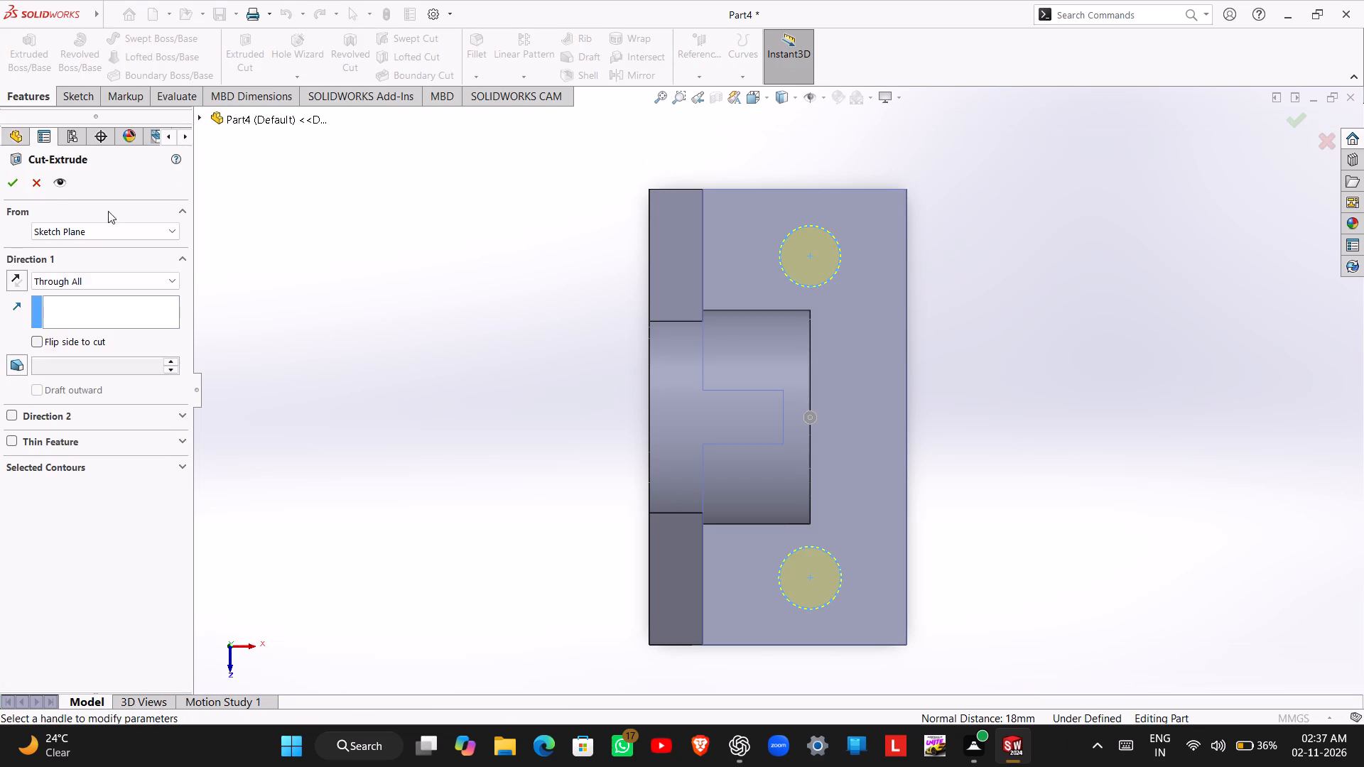
pyautogui.click(17, 180)
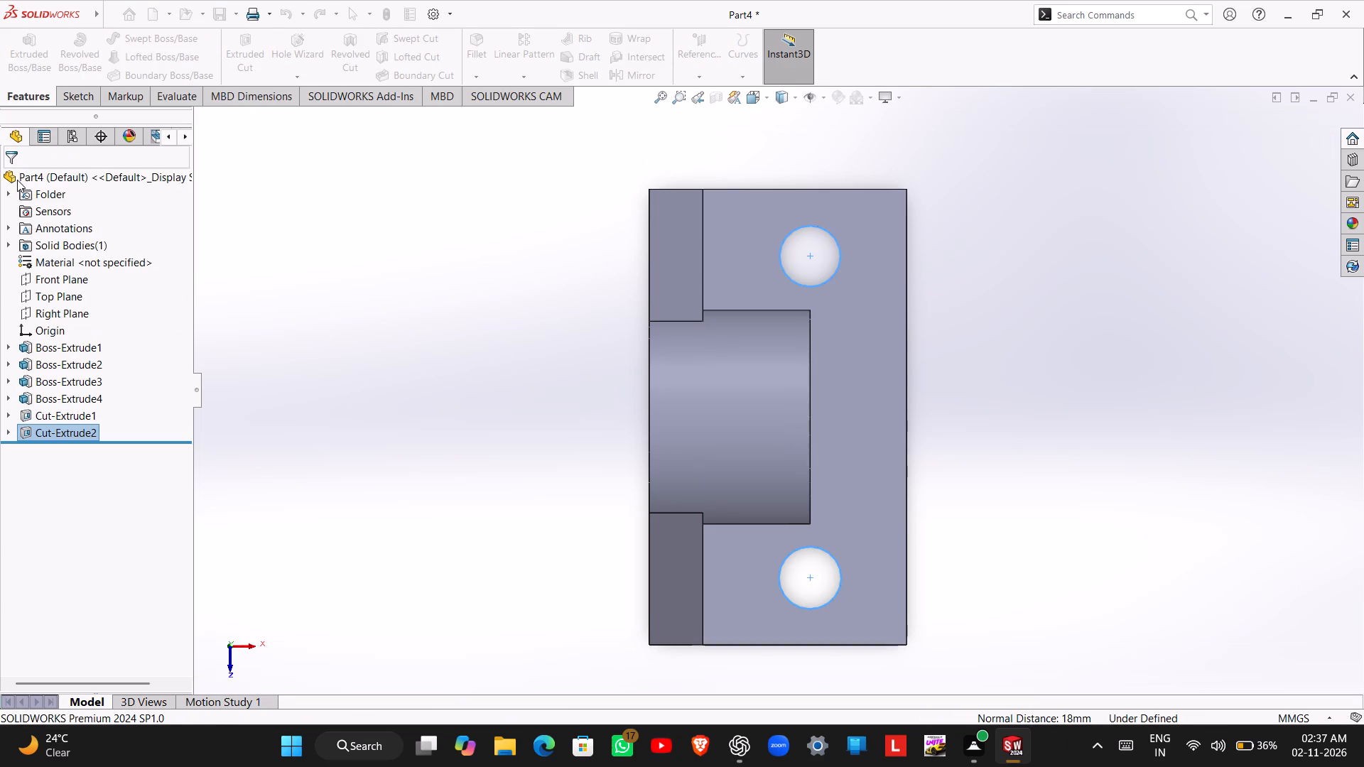
# Examine the bracket from below and from the front to check the two through holes in the base.
pyautogui.moveTo(985, 310); pyautogui.dragTo(693, 331, button='middle')
pyautogui.moveTo(789, 177); pyautogui.dragTo(796, 301, button='middle')
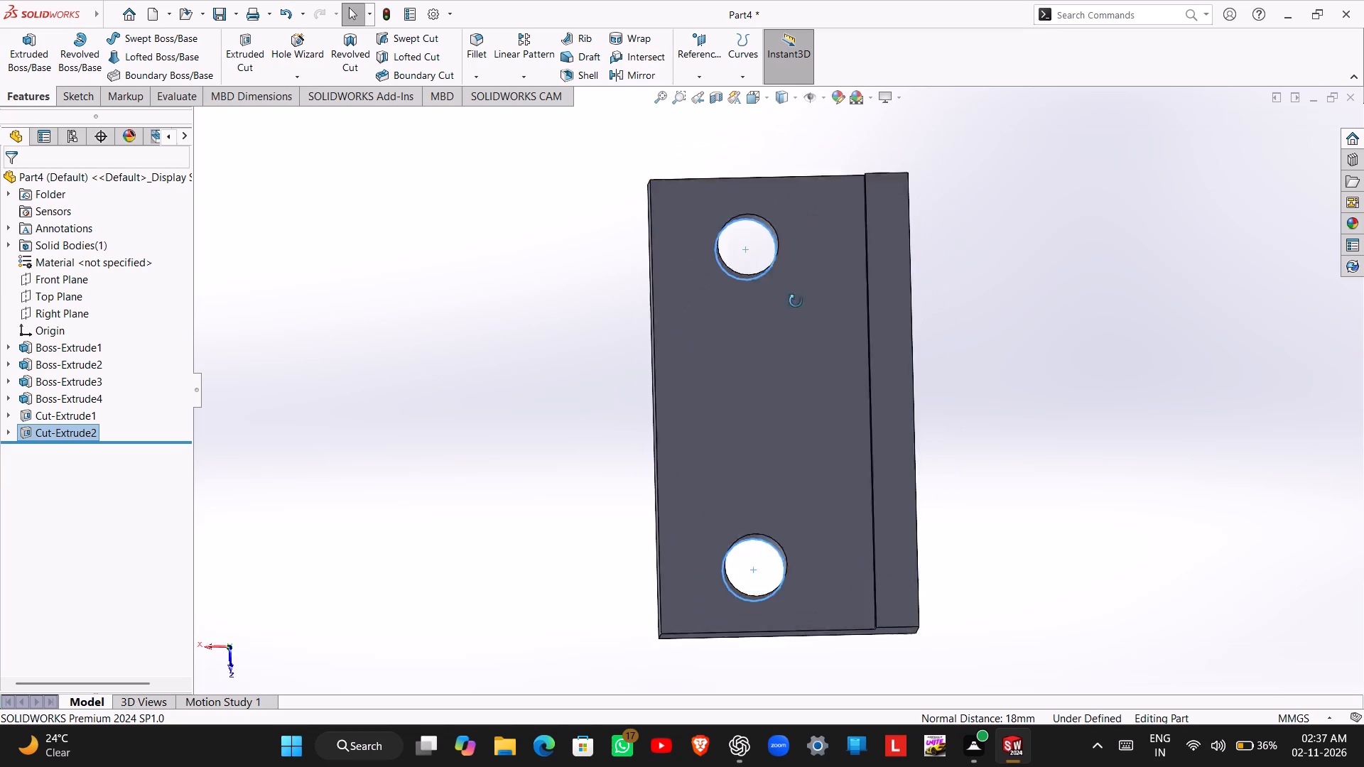
pyautogui.moveTo(796, 301); pyautogui.dragTo(938, 672, button='middle')
pyautogui.moveTo(411, 359); pyautogui.dragTo(432, 458, button='middle')
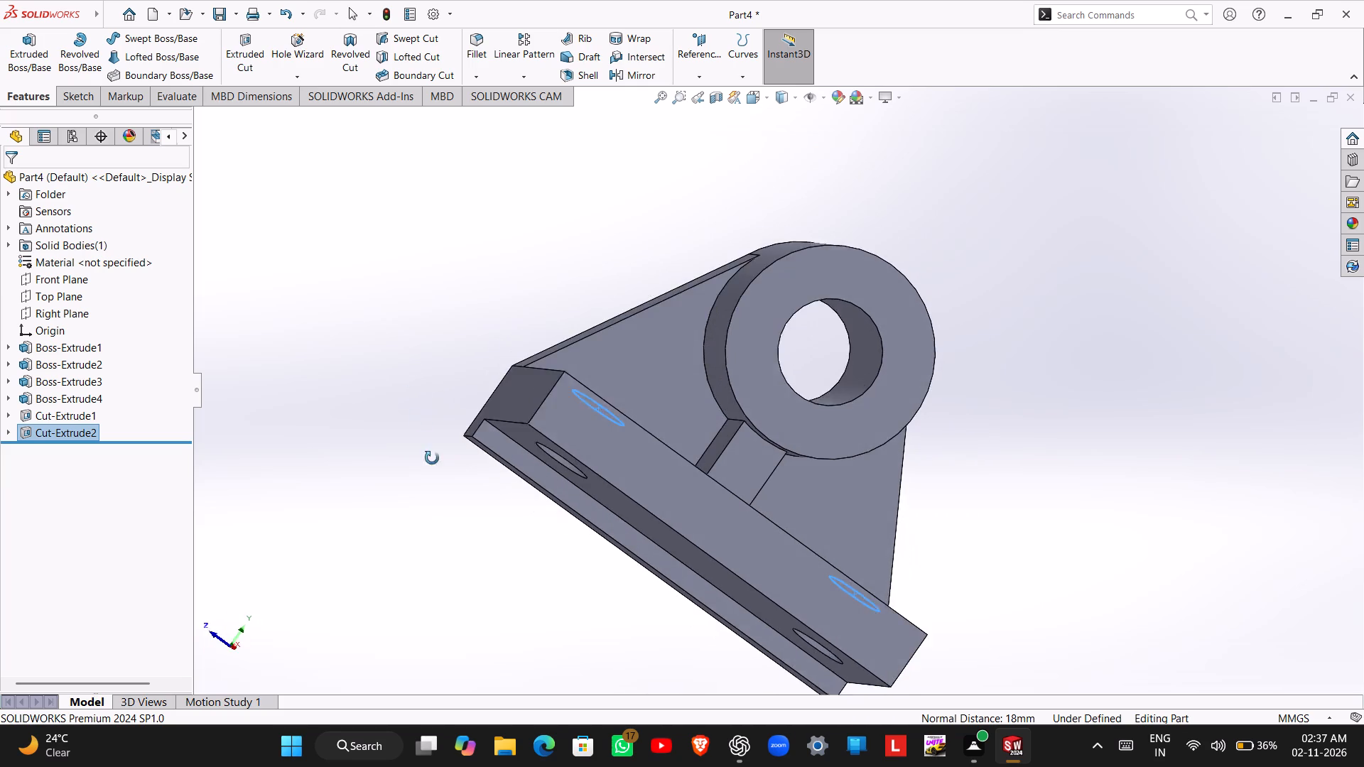
pyautogui.moveTo(432, 458); pyautogui.dragTo(453, 487, button='middle')
pyautogui.moveTo(463, 313); pyautogui.dragTo(449, 456, button='middle')
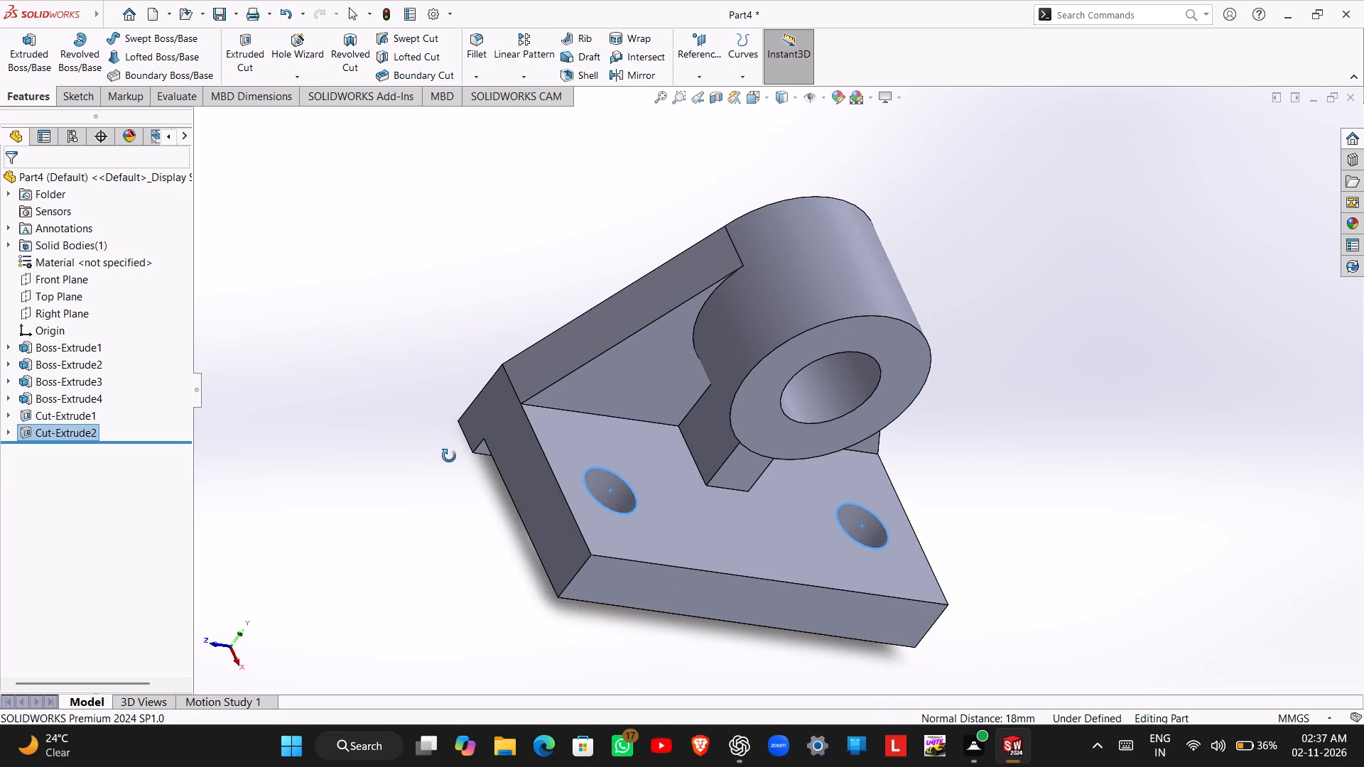
pyautogui.moveTo(449, 456); pyautogui.dragTo(422, 459, button='middle')
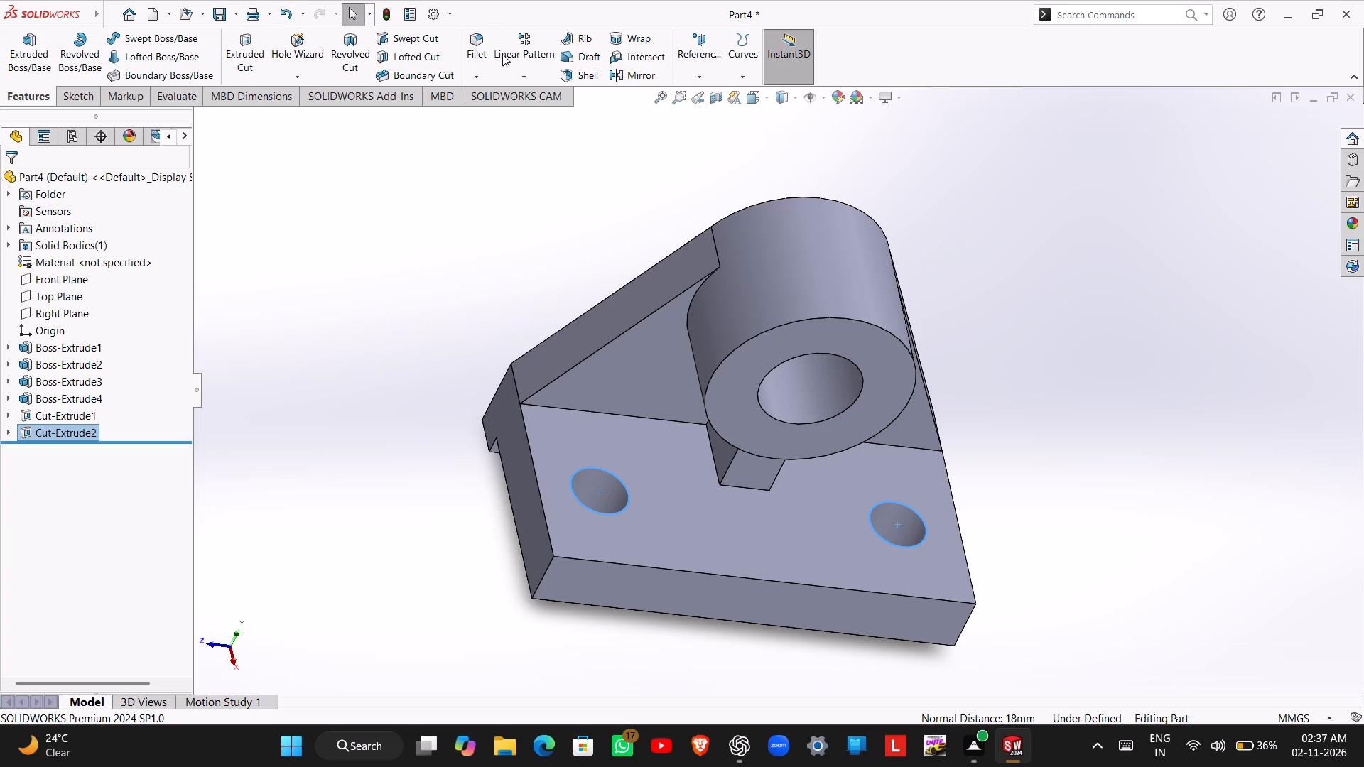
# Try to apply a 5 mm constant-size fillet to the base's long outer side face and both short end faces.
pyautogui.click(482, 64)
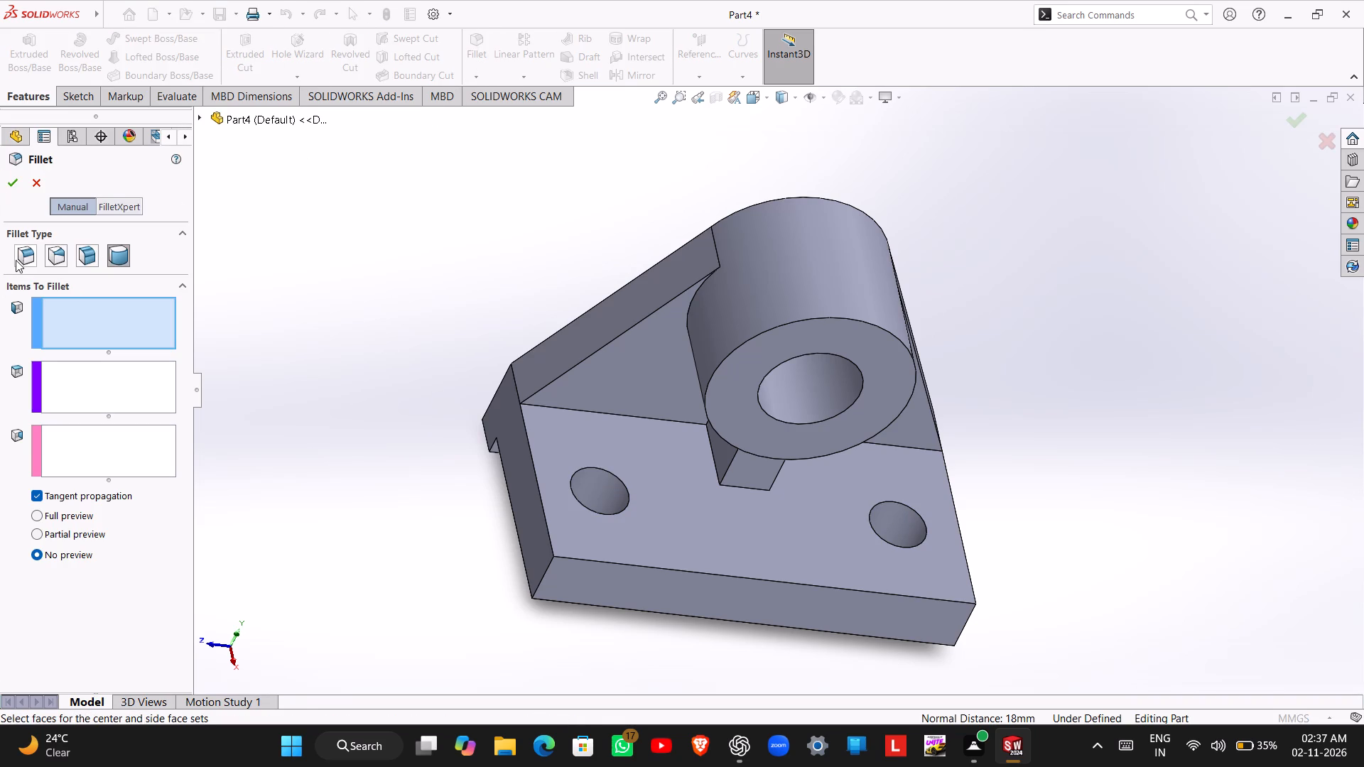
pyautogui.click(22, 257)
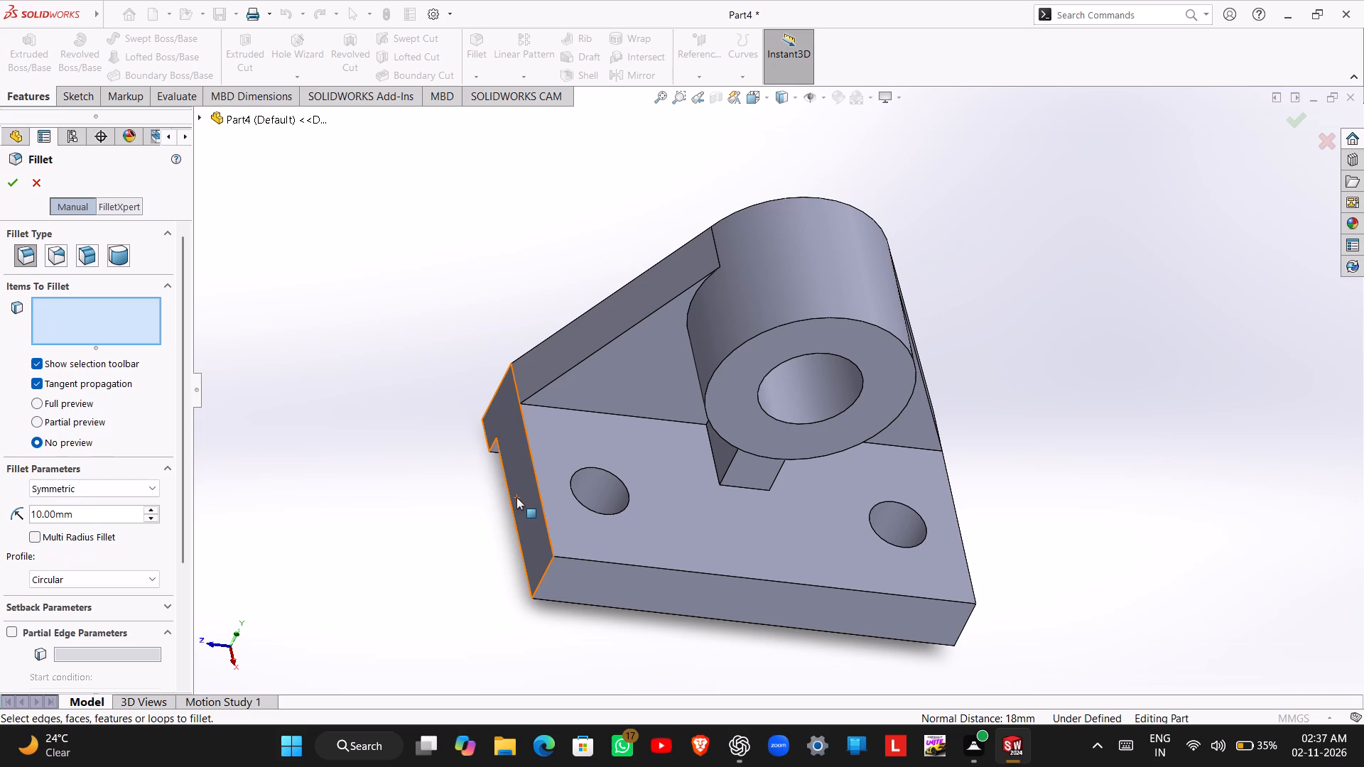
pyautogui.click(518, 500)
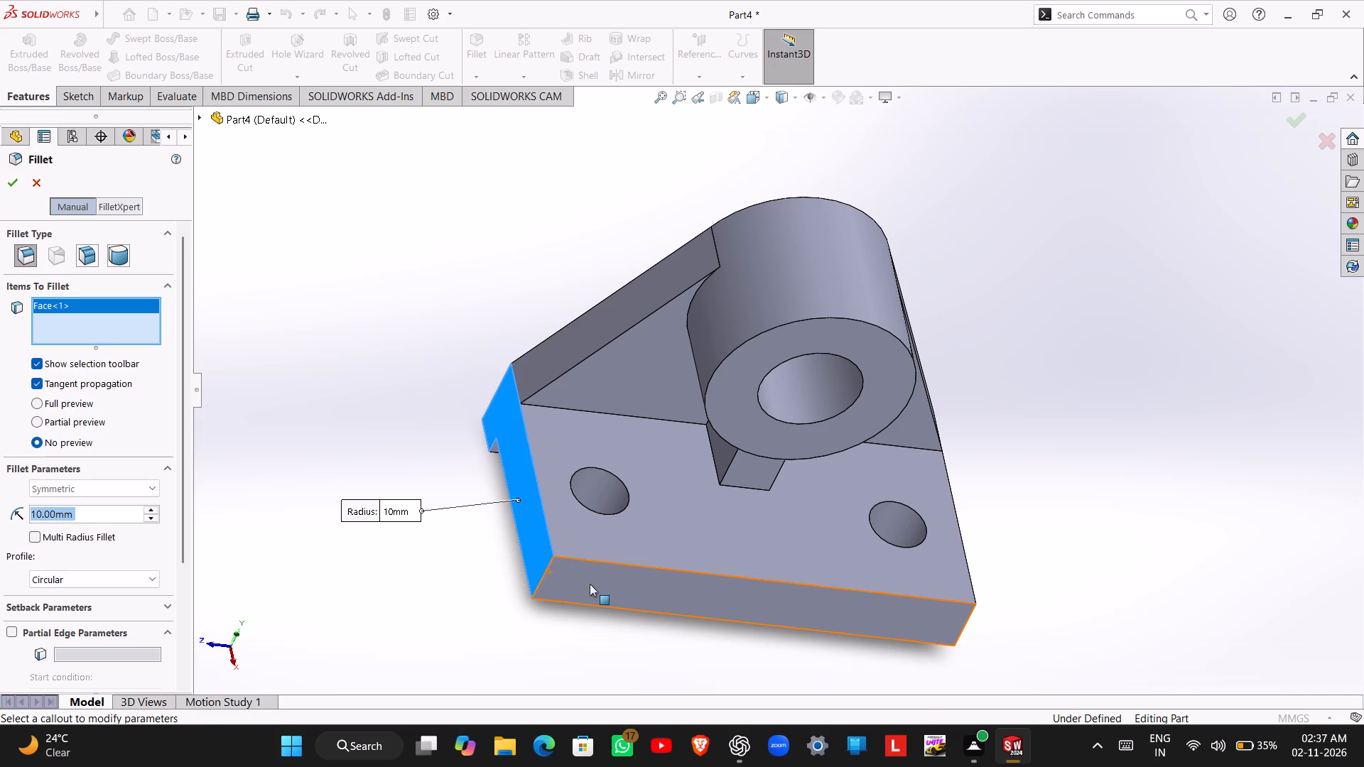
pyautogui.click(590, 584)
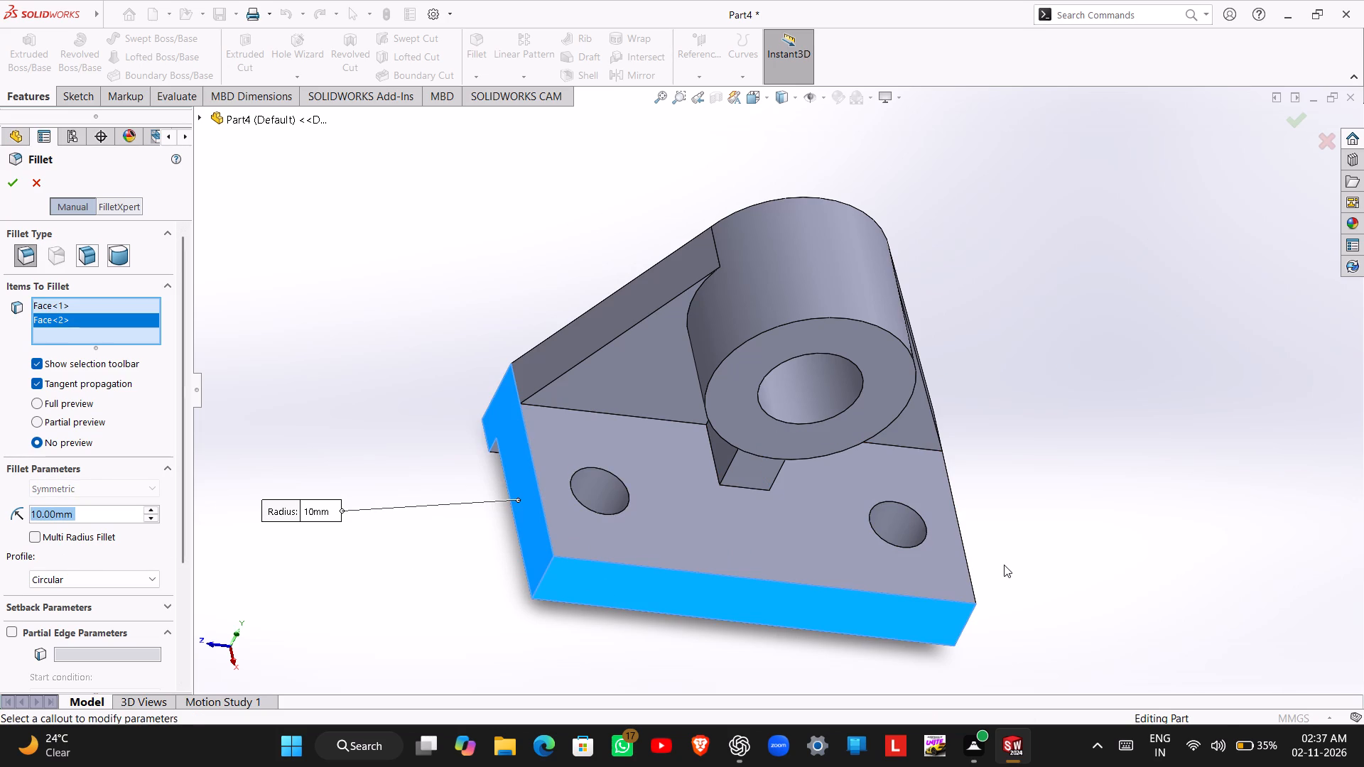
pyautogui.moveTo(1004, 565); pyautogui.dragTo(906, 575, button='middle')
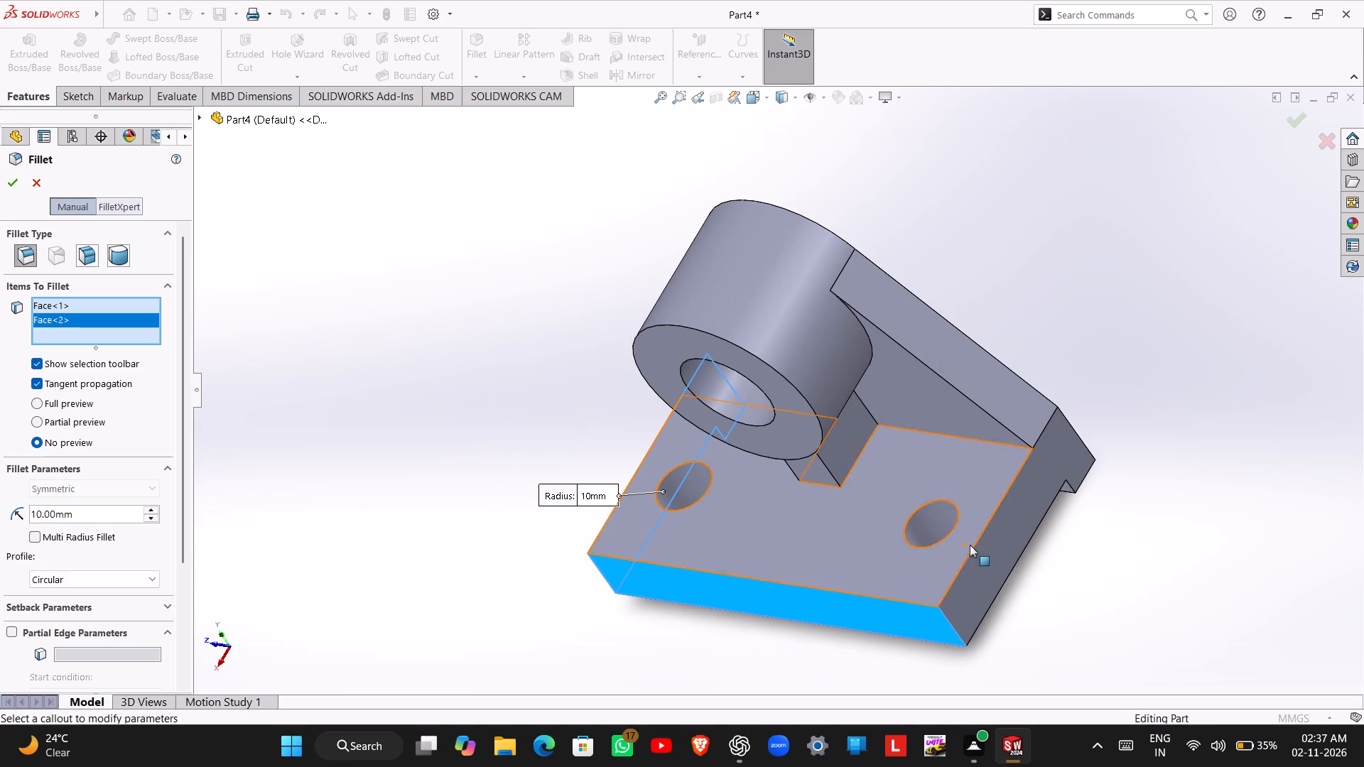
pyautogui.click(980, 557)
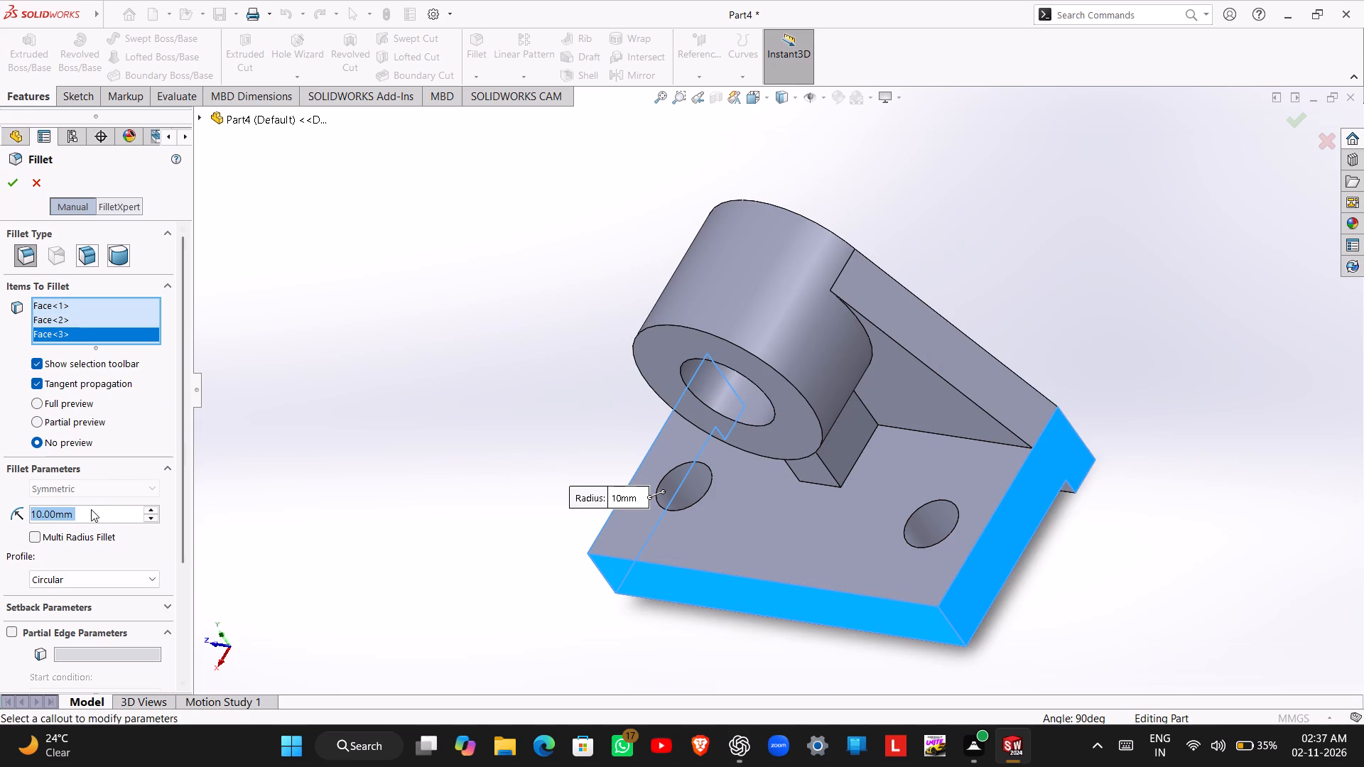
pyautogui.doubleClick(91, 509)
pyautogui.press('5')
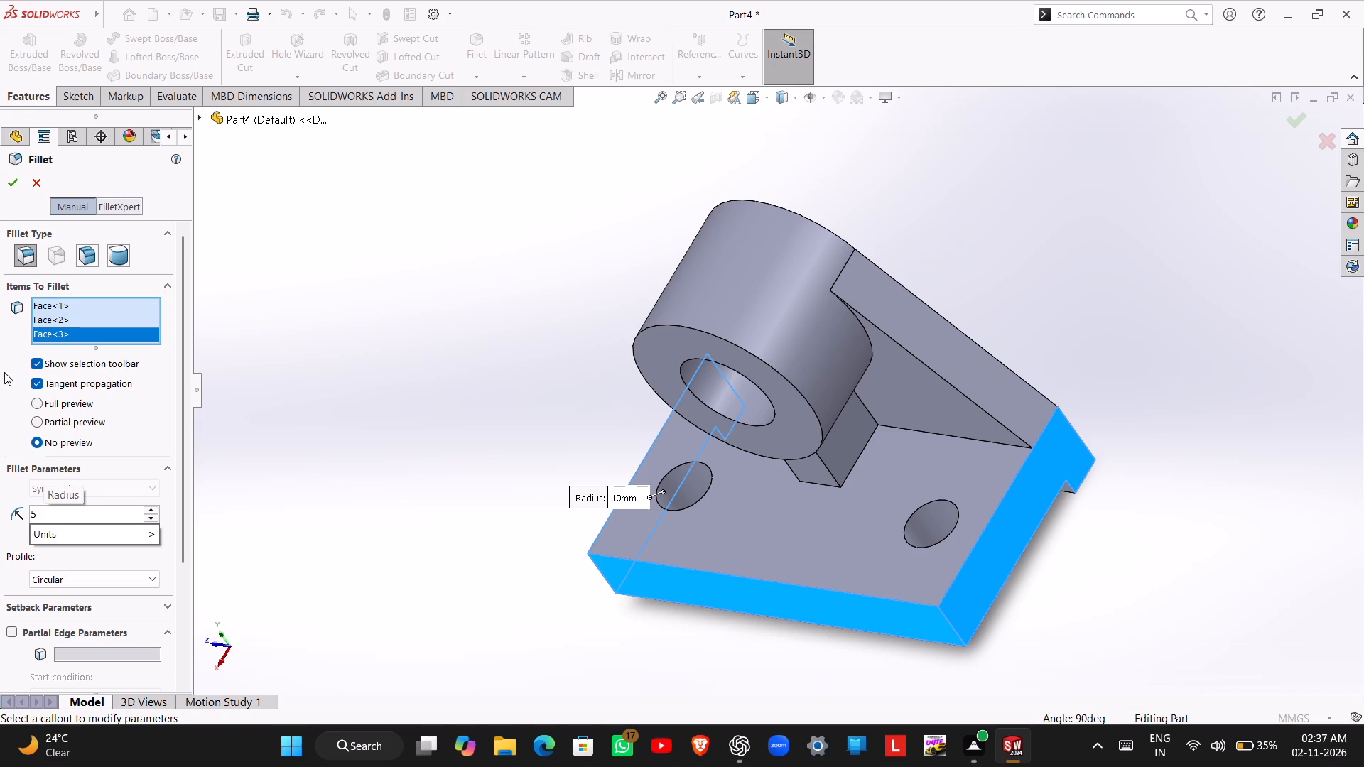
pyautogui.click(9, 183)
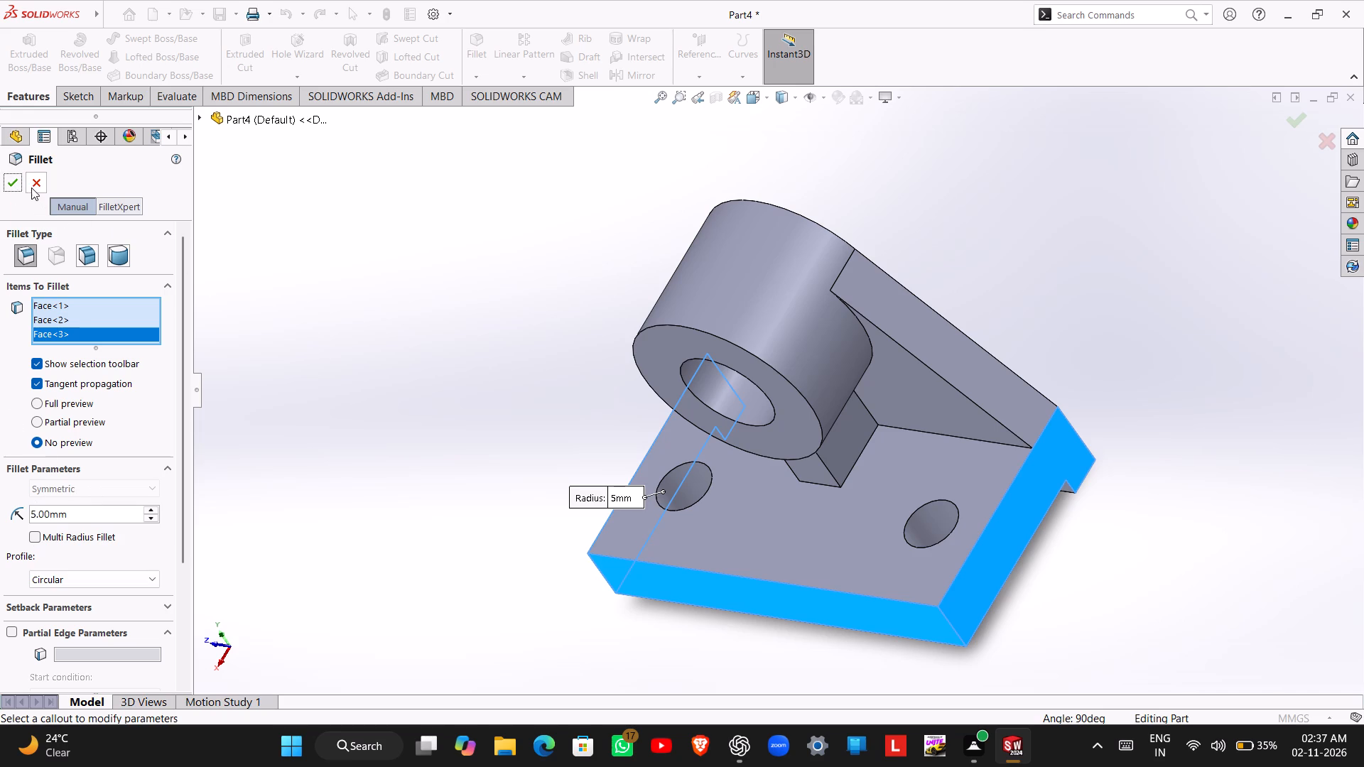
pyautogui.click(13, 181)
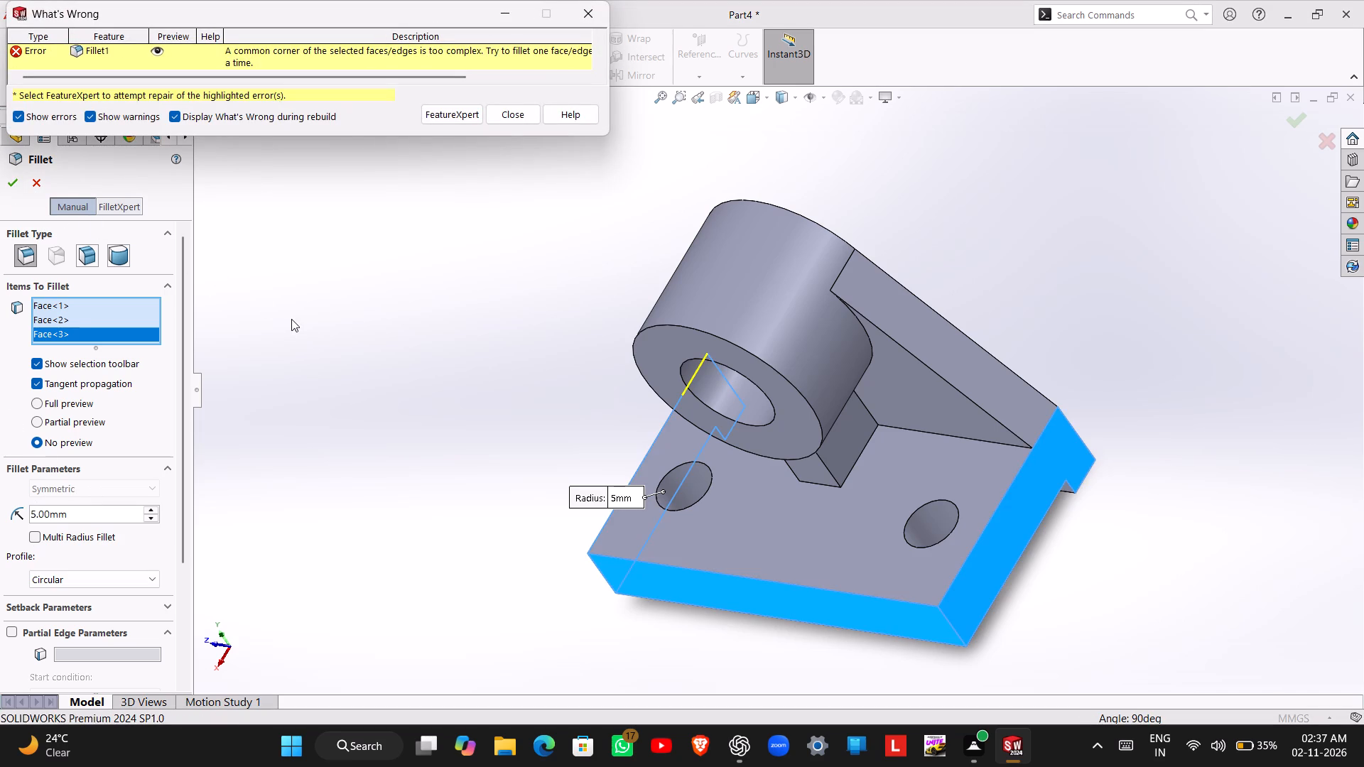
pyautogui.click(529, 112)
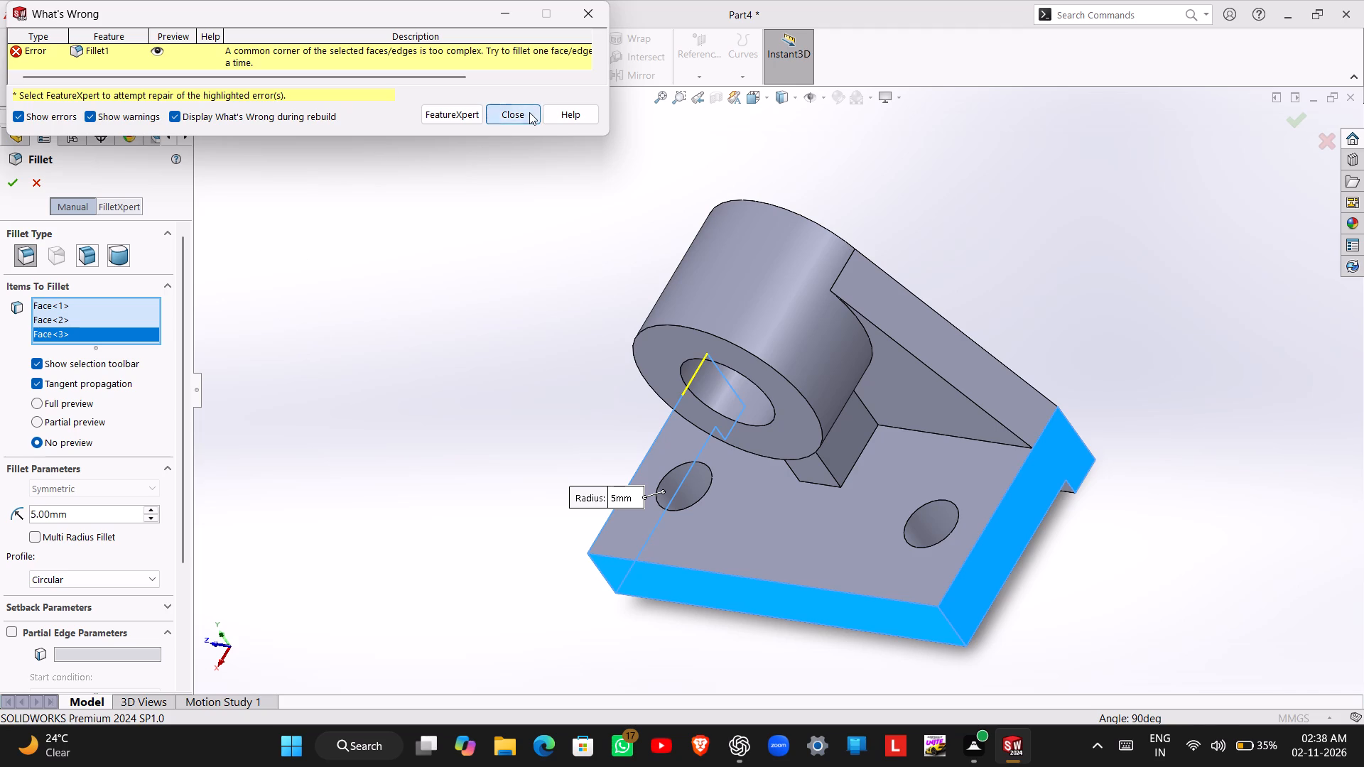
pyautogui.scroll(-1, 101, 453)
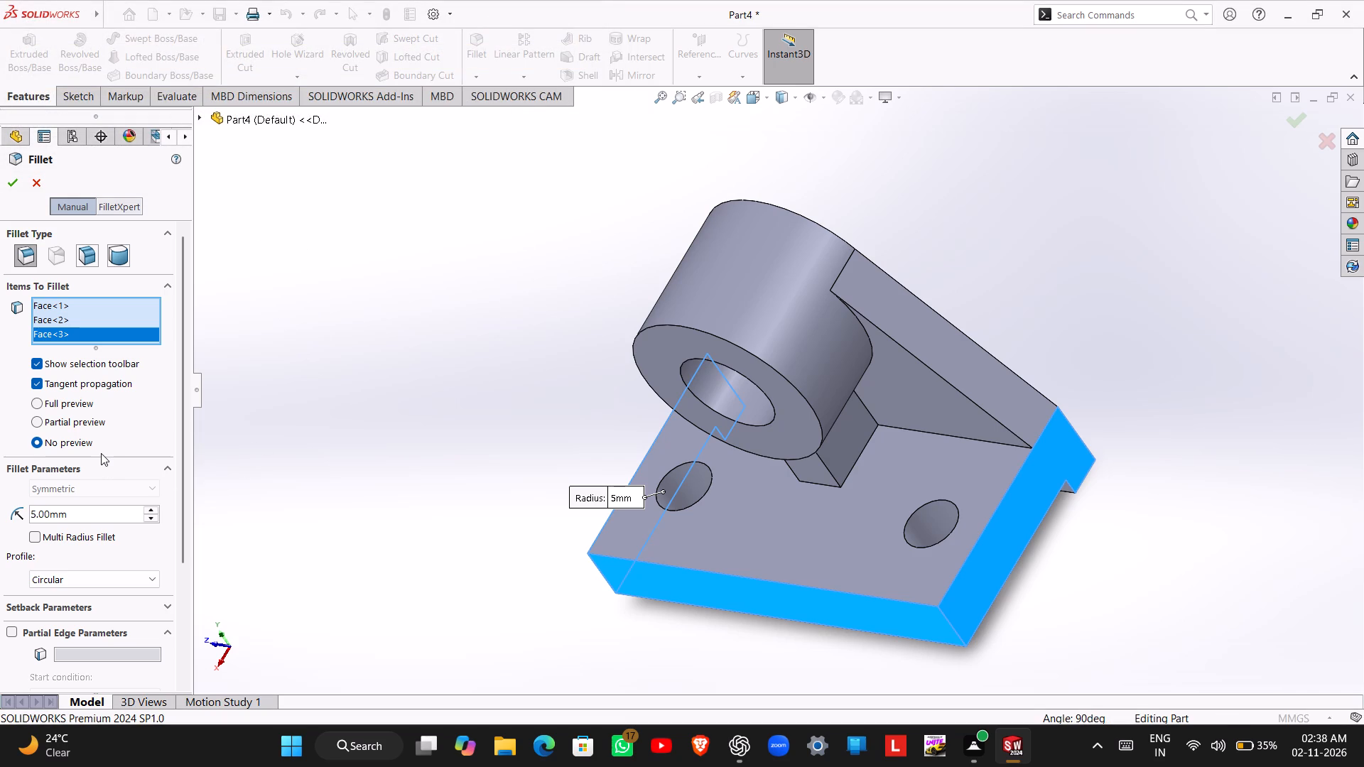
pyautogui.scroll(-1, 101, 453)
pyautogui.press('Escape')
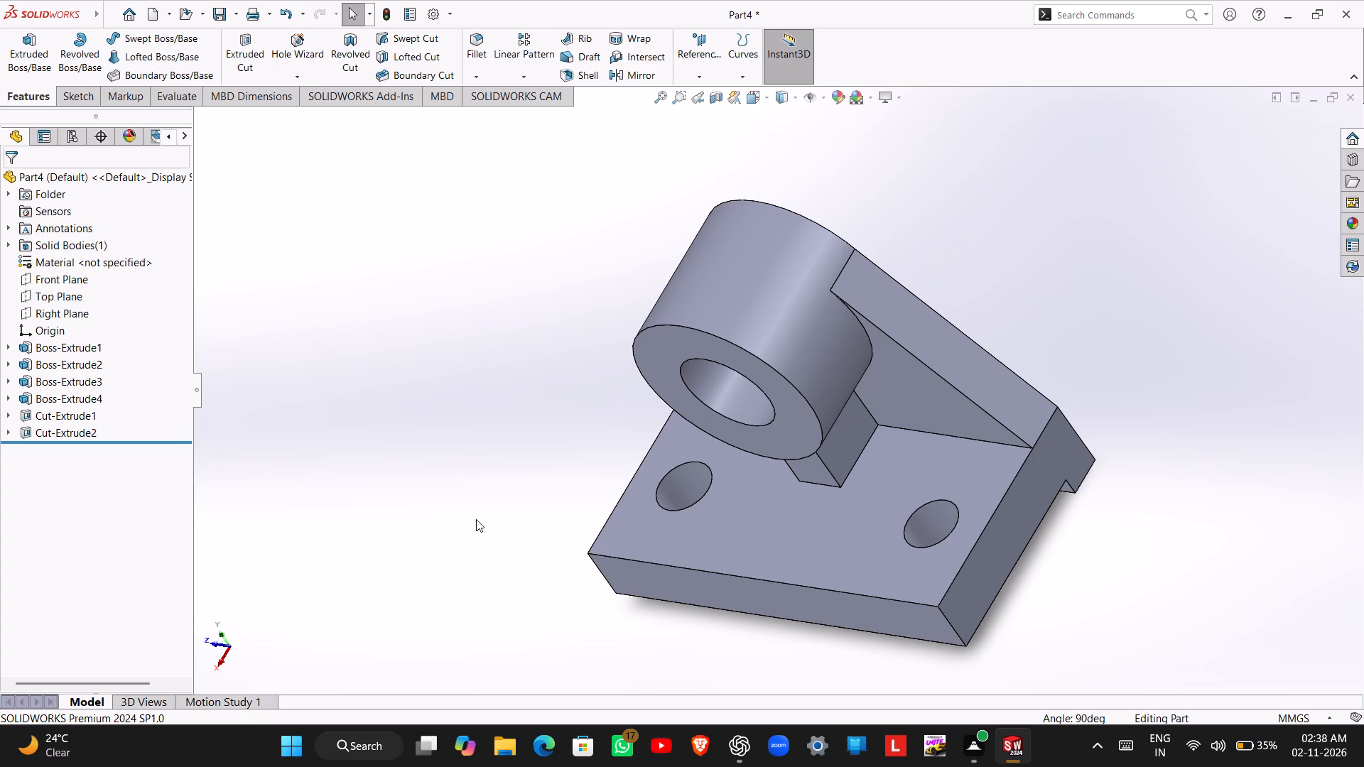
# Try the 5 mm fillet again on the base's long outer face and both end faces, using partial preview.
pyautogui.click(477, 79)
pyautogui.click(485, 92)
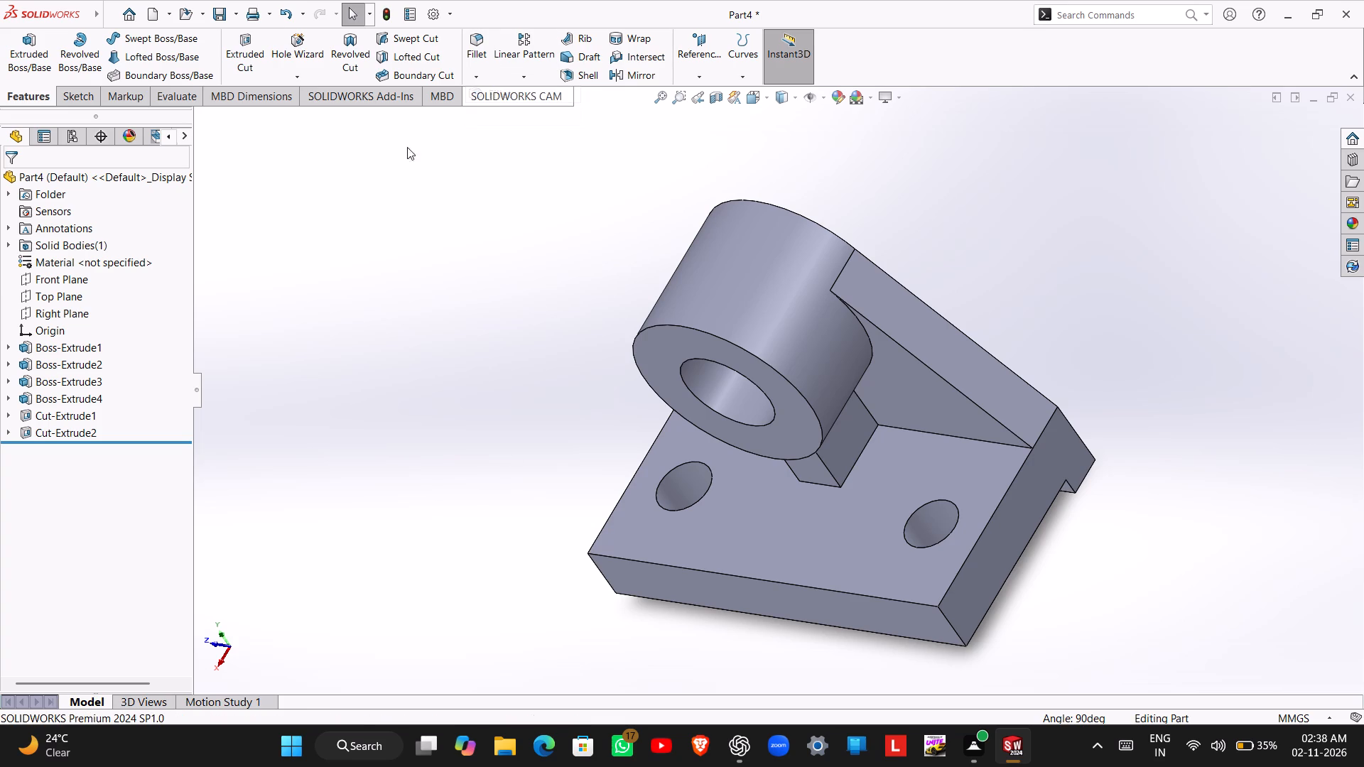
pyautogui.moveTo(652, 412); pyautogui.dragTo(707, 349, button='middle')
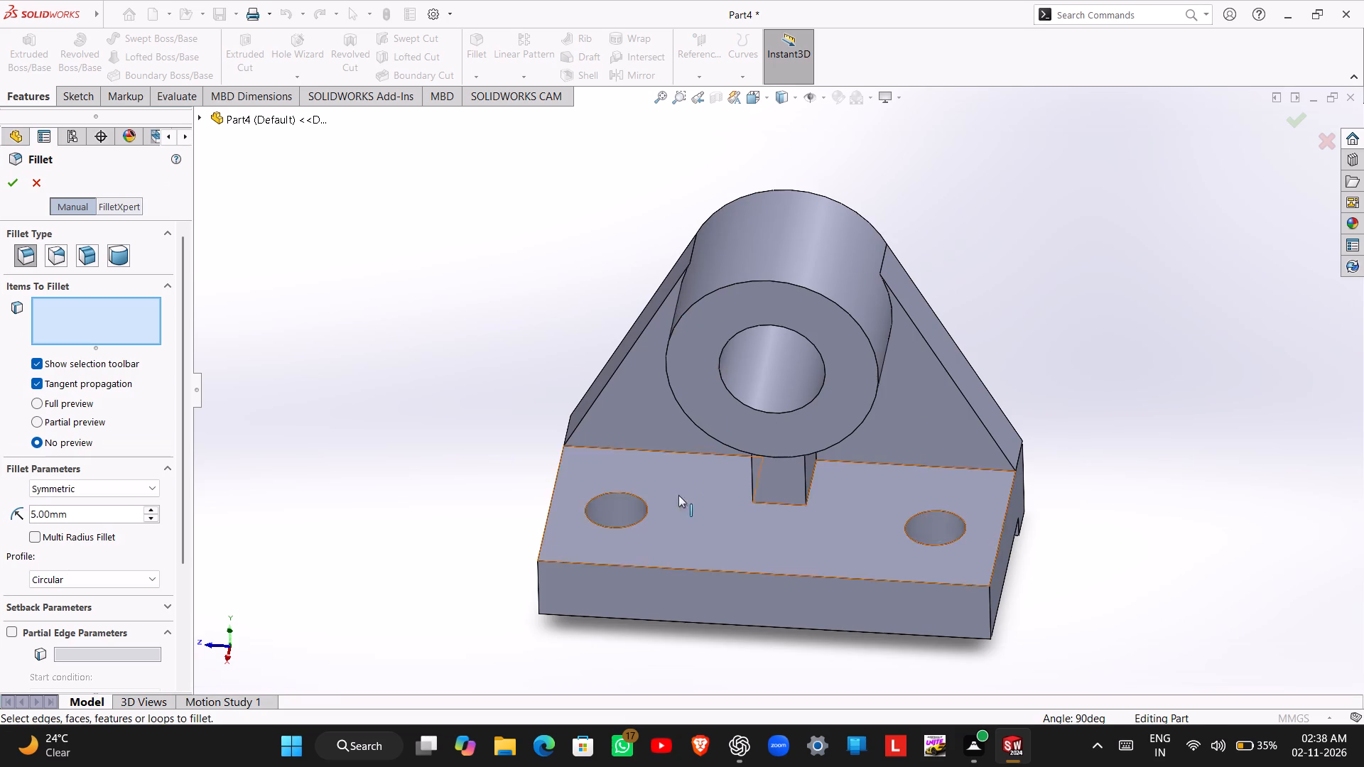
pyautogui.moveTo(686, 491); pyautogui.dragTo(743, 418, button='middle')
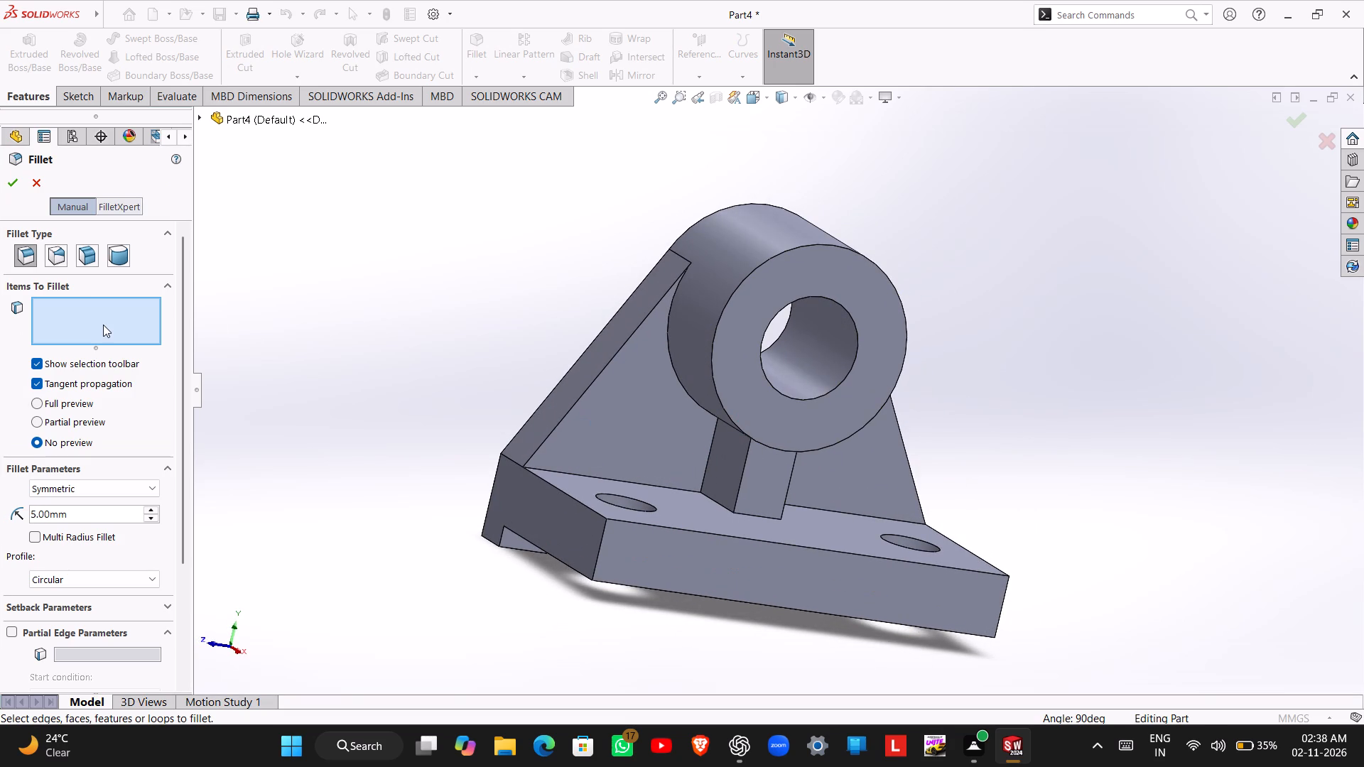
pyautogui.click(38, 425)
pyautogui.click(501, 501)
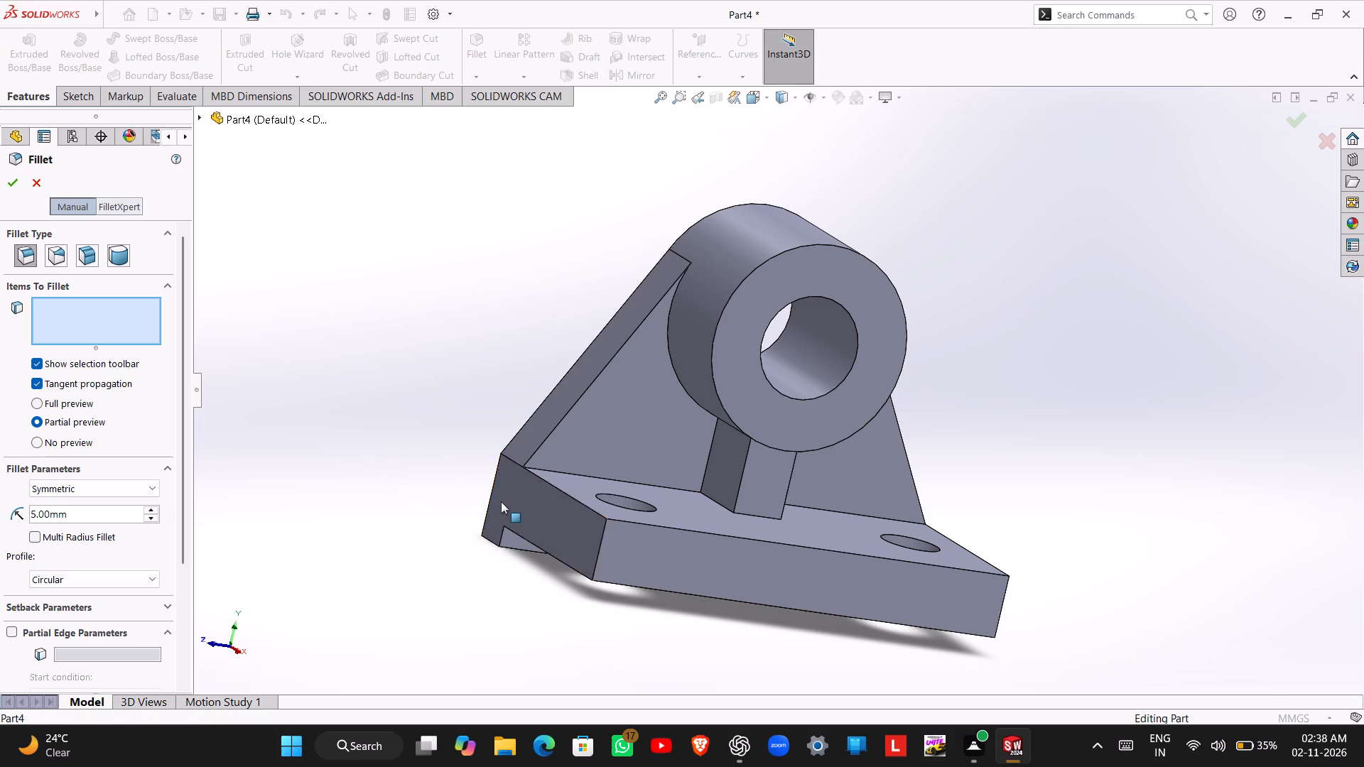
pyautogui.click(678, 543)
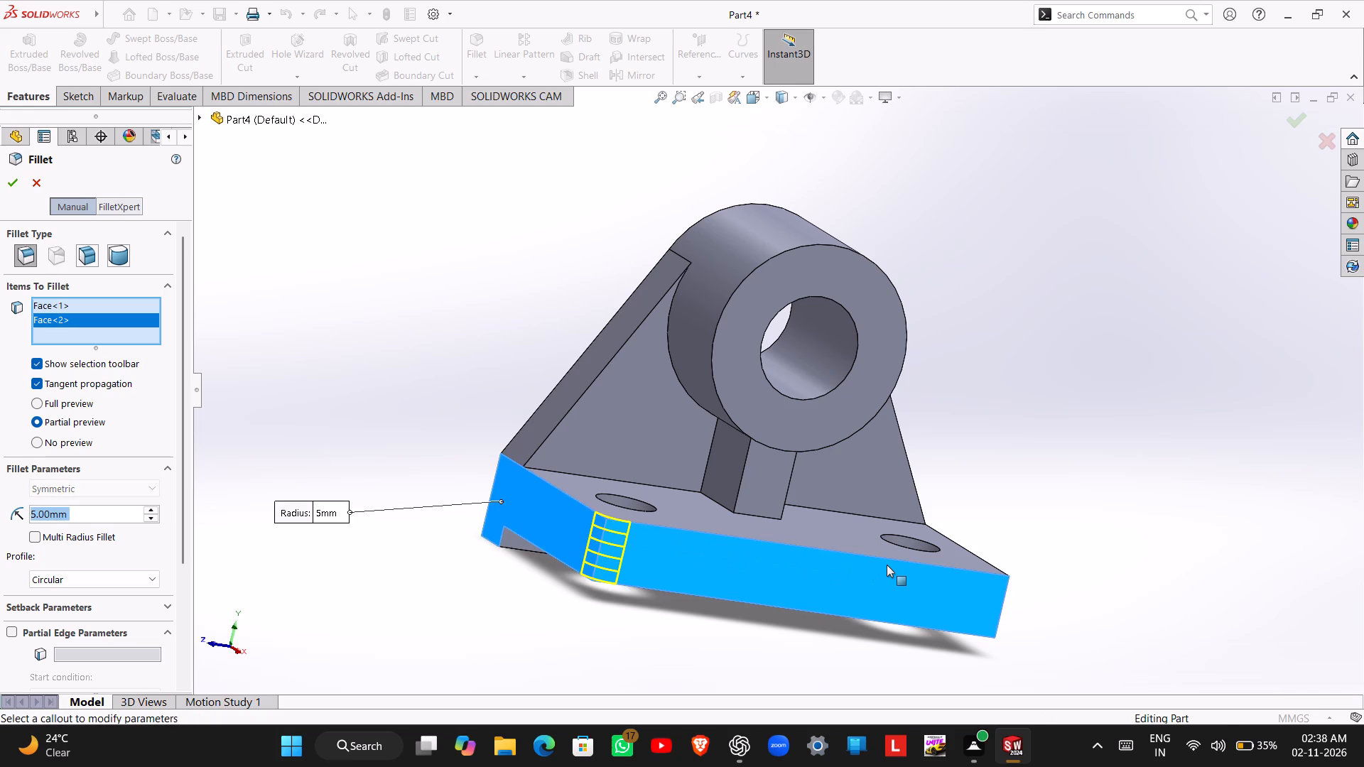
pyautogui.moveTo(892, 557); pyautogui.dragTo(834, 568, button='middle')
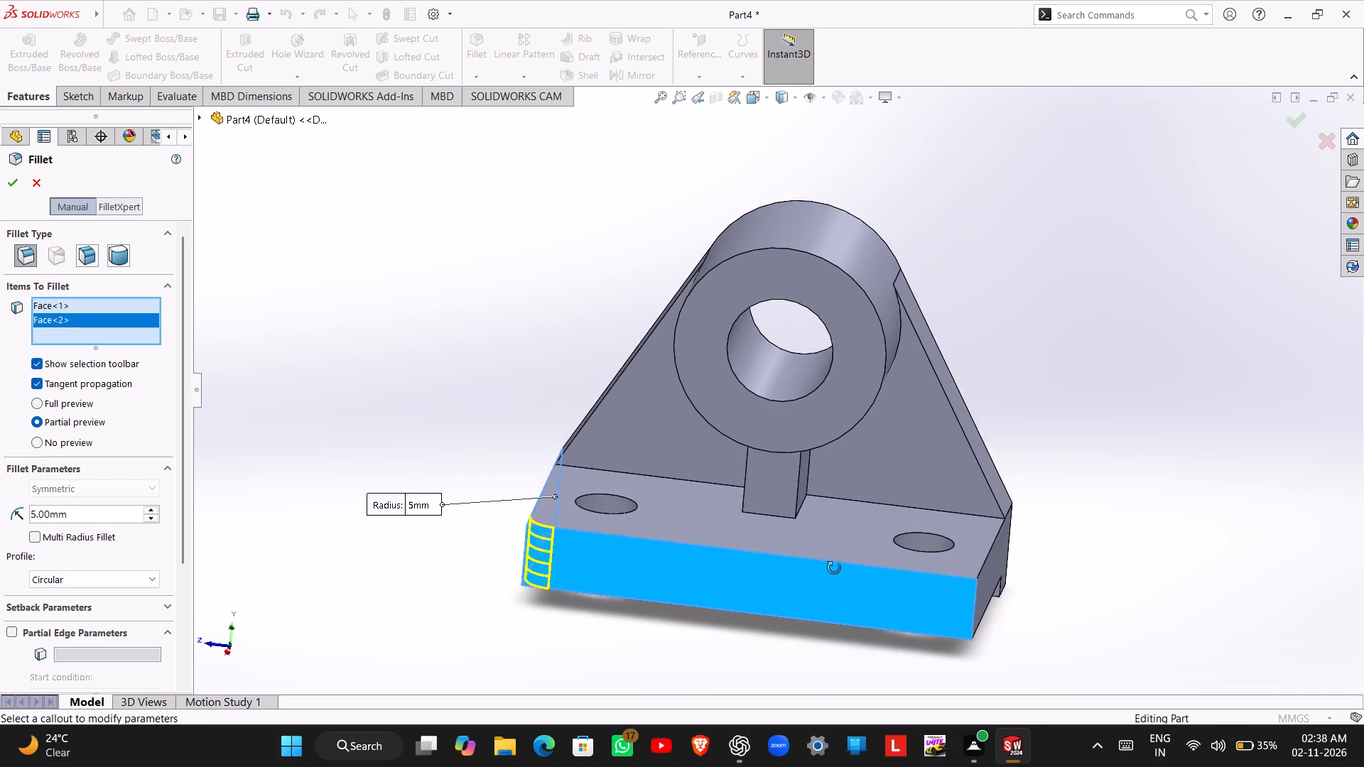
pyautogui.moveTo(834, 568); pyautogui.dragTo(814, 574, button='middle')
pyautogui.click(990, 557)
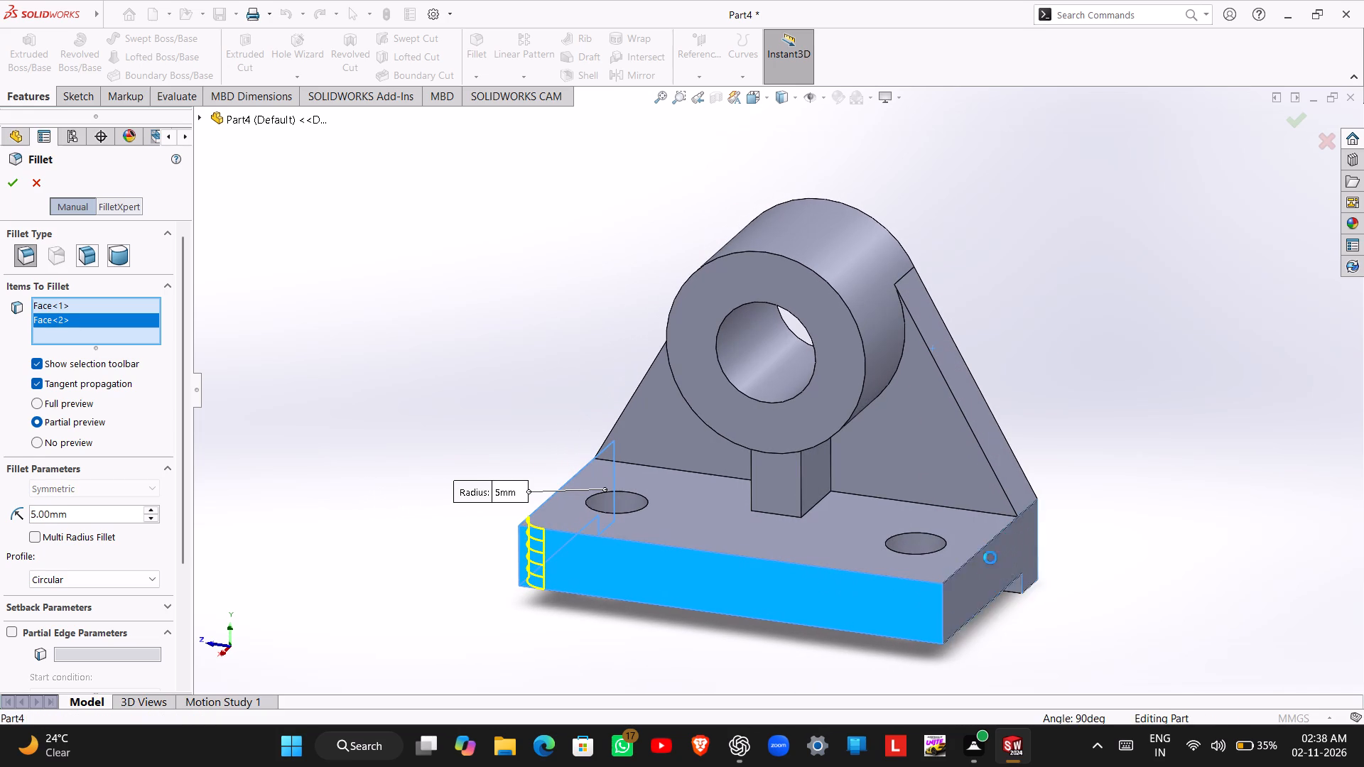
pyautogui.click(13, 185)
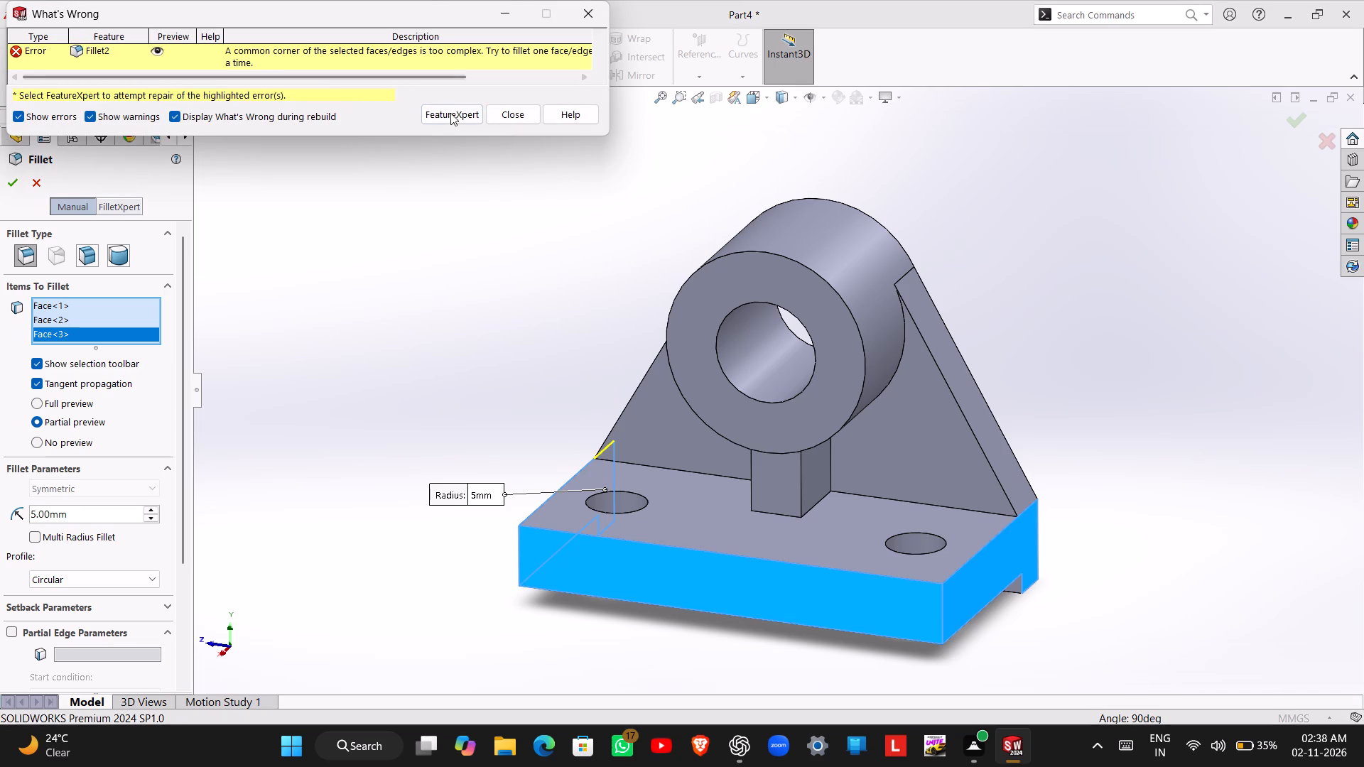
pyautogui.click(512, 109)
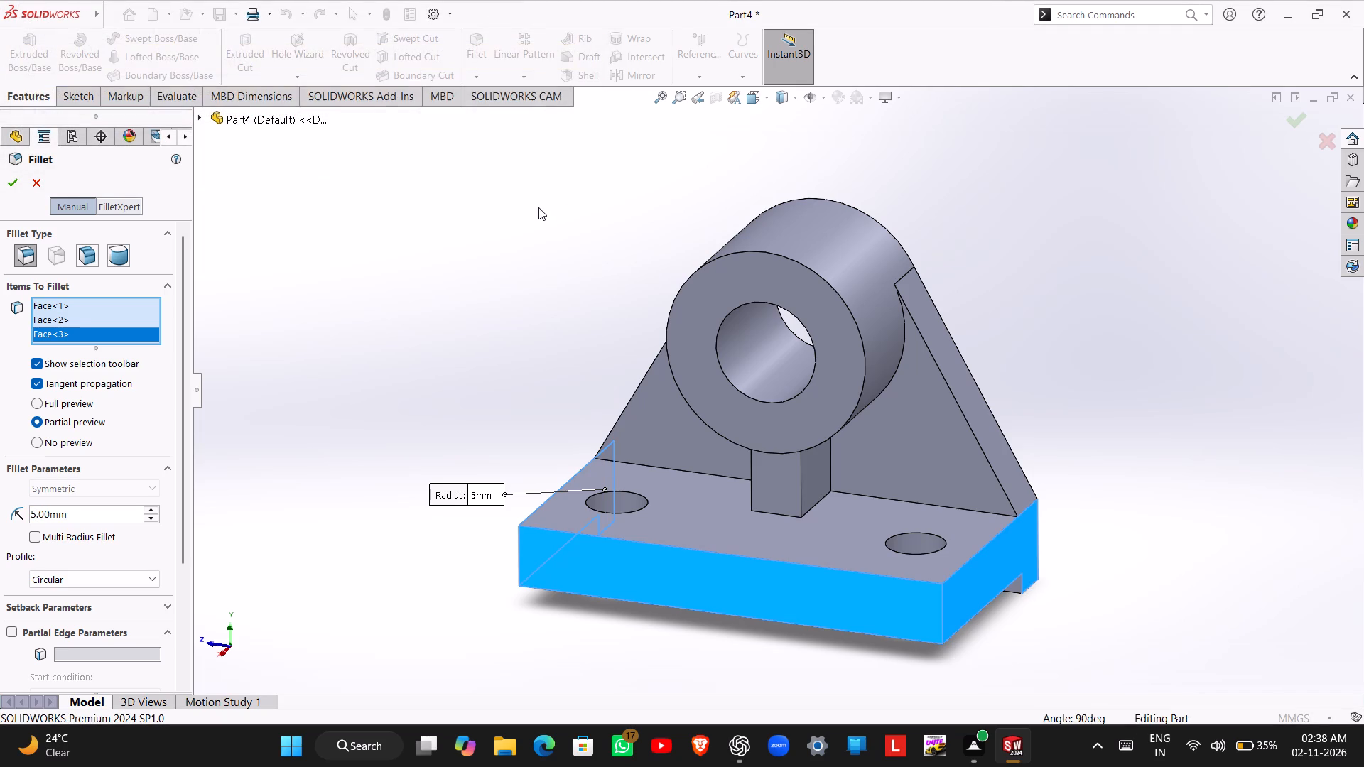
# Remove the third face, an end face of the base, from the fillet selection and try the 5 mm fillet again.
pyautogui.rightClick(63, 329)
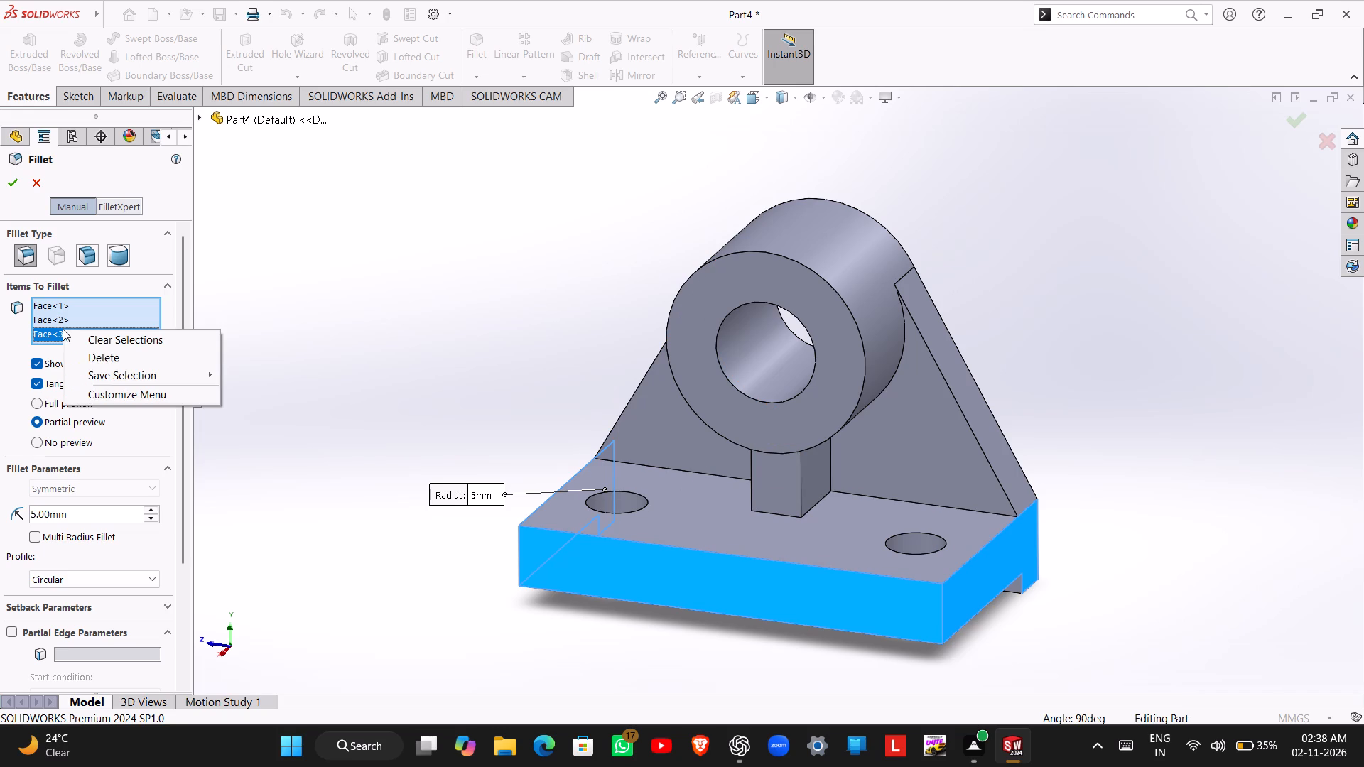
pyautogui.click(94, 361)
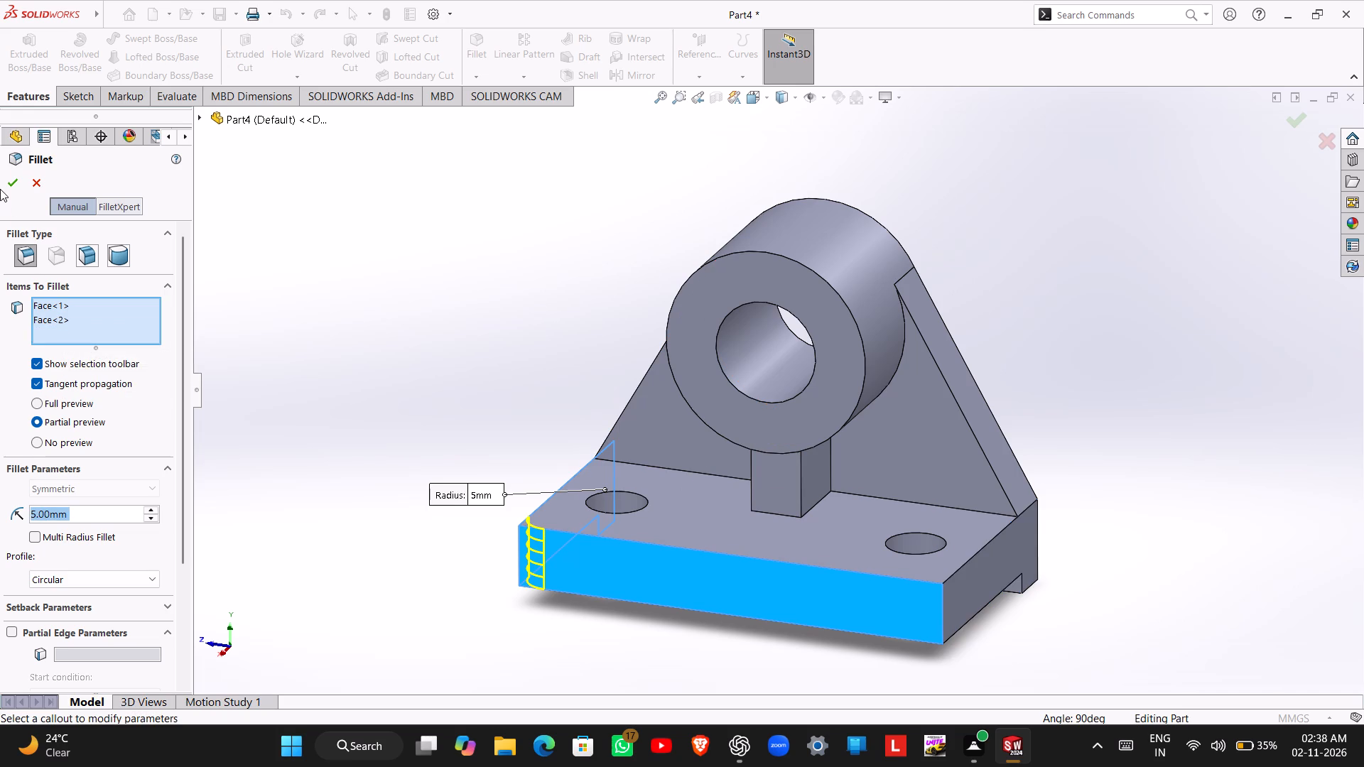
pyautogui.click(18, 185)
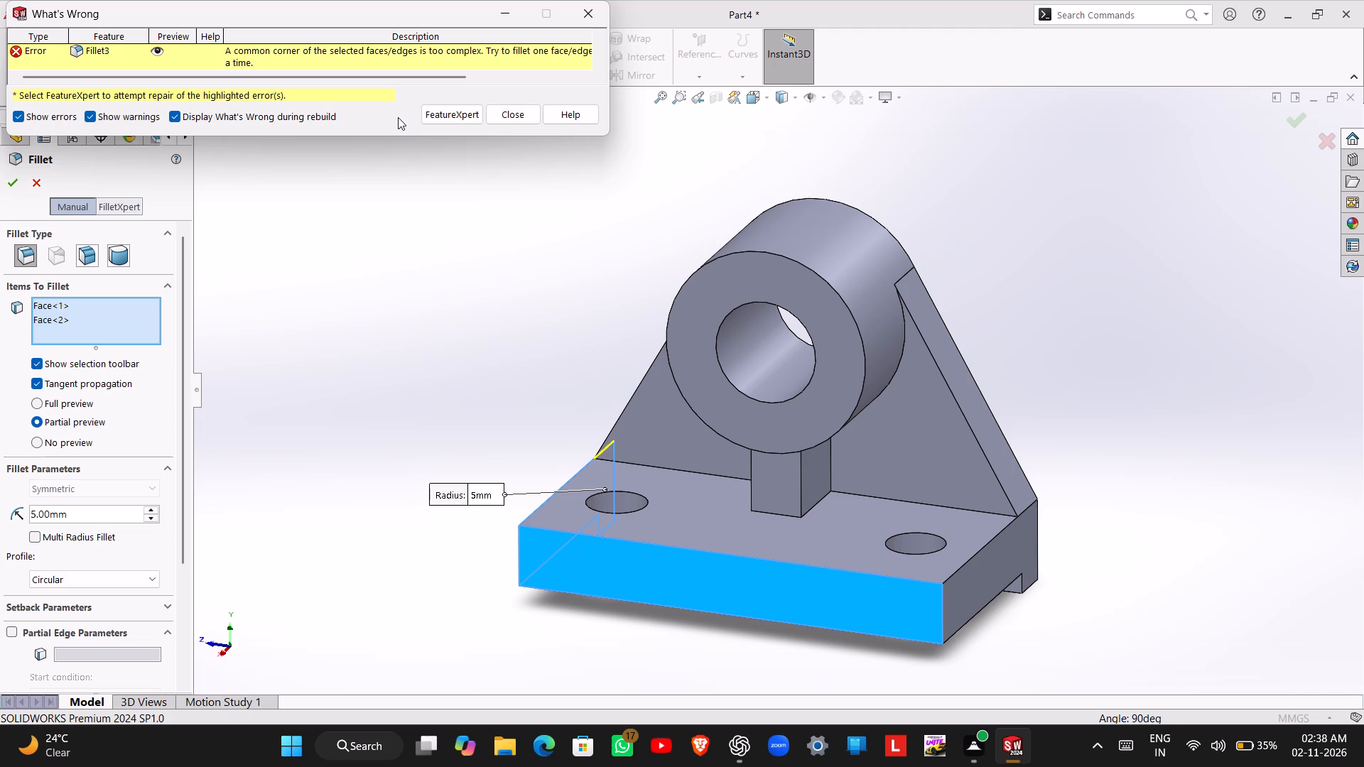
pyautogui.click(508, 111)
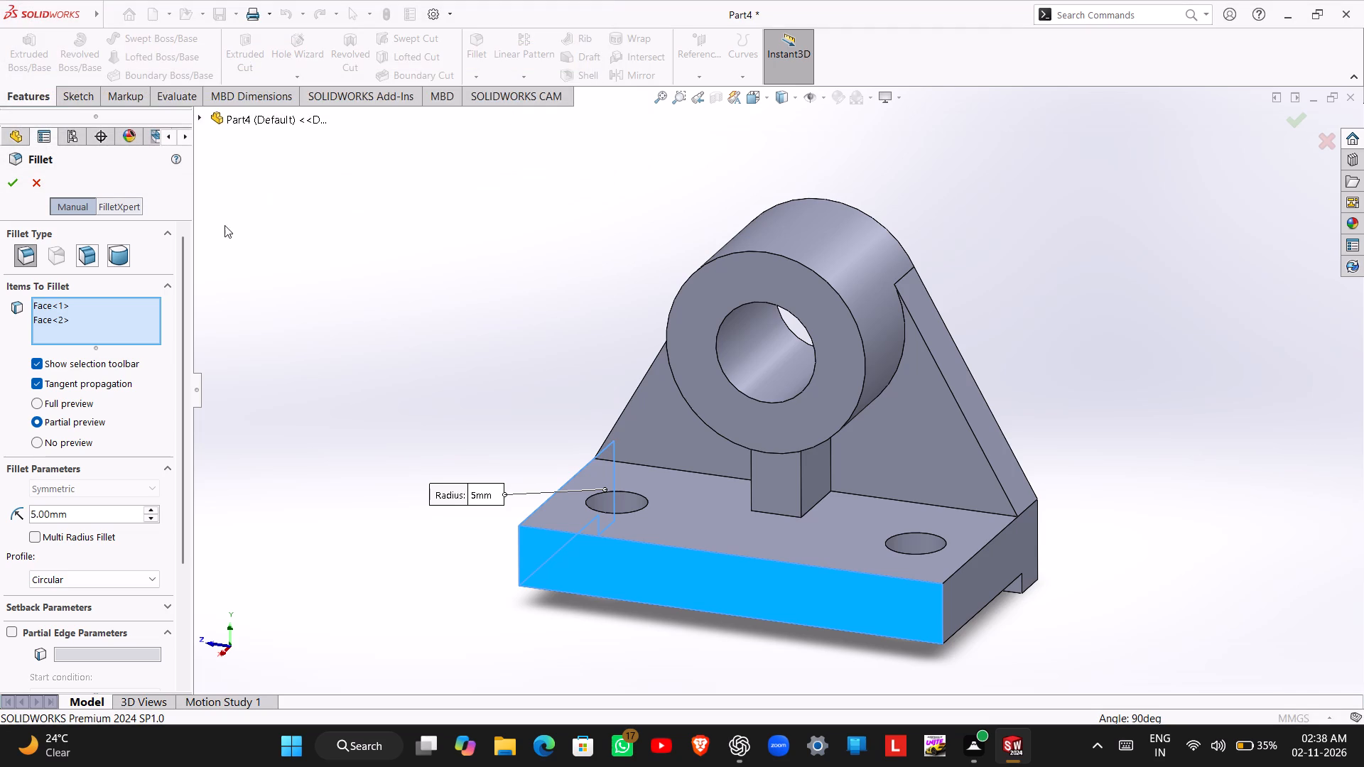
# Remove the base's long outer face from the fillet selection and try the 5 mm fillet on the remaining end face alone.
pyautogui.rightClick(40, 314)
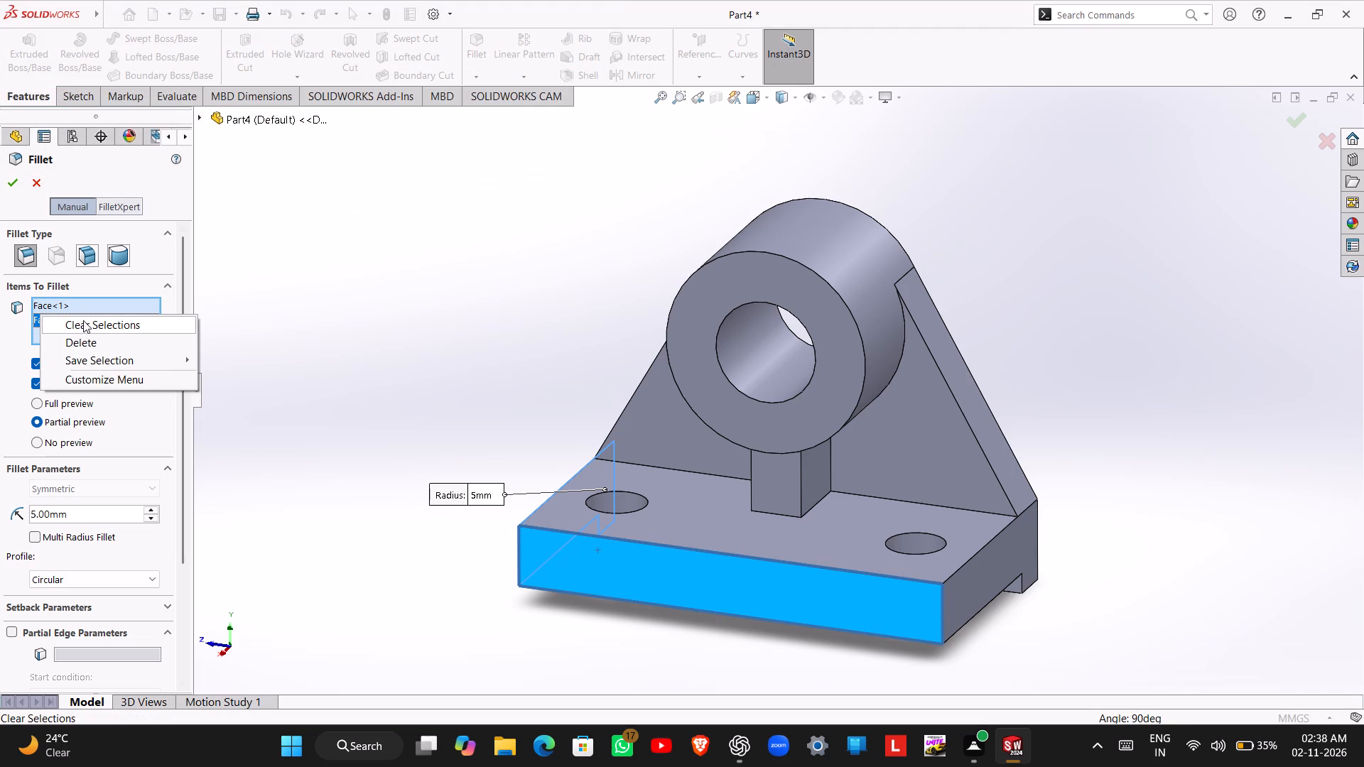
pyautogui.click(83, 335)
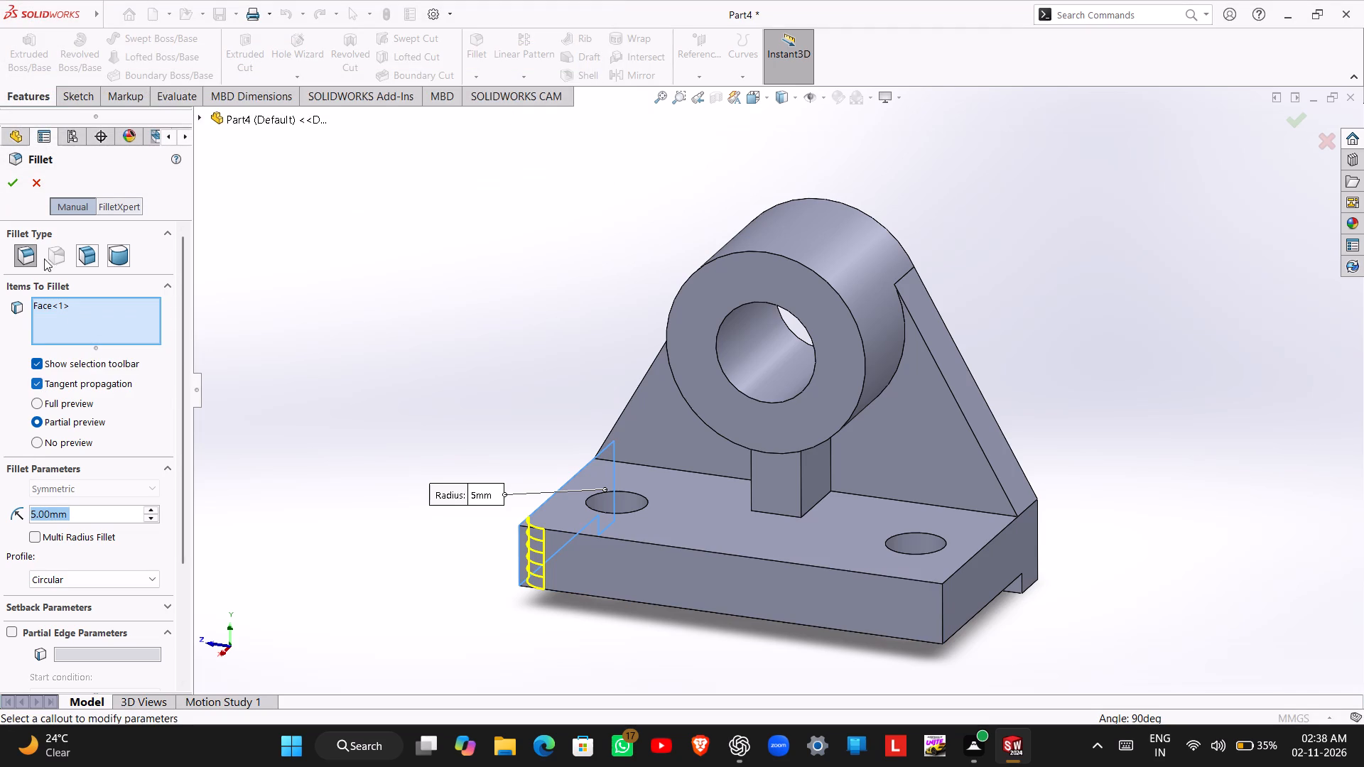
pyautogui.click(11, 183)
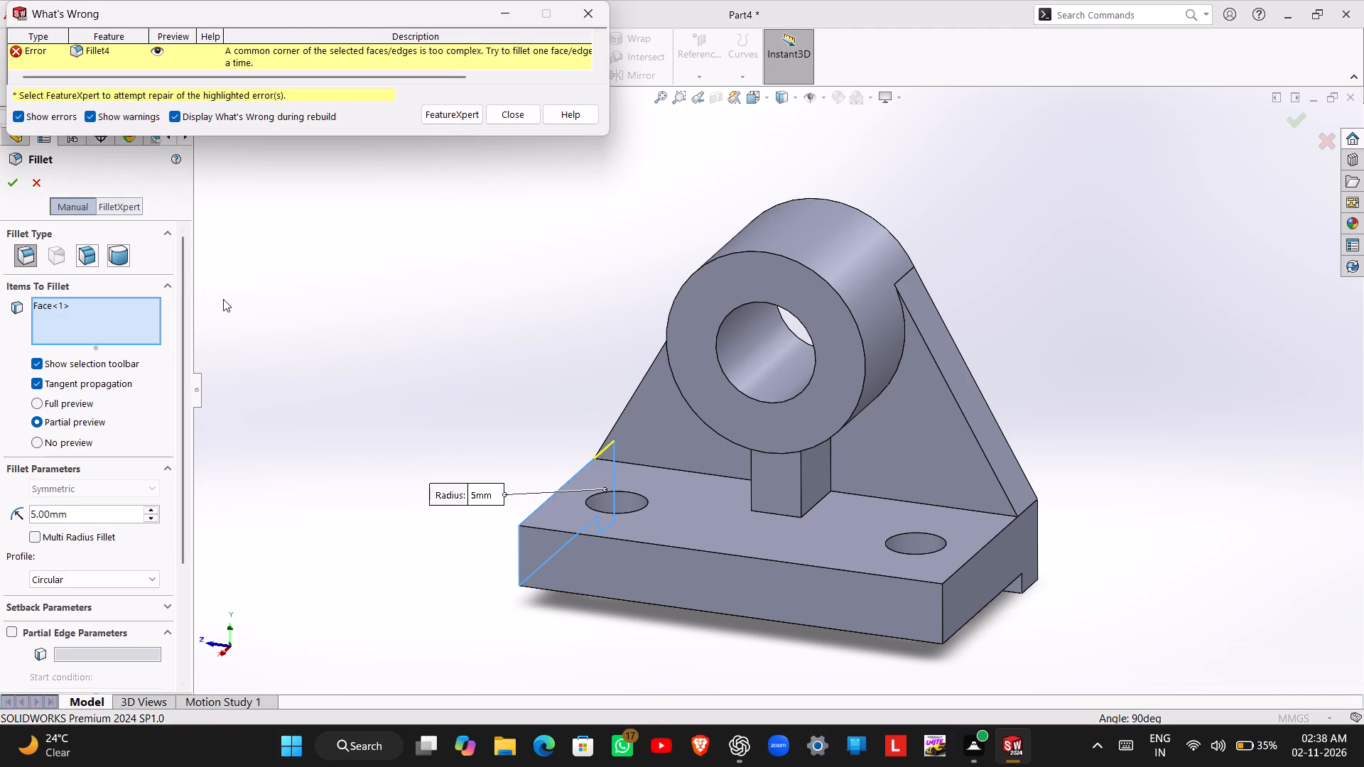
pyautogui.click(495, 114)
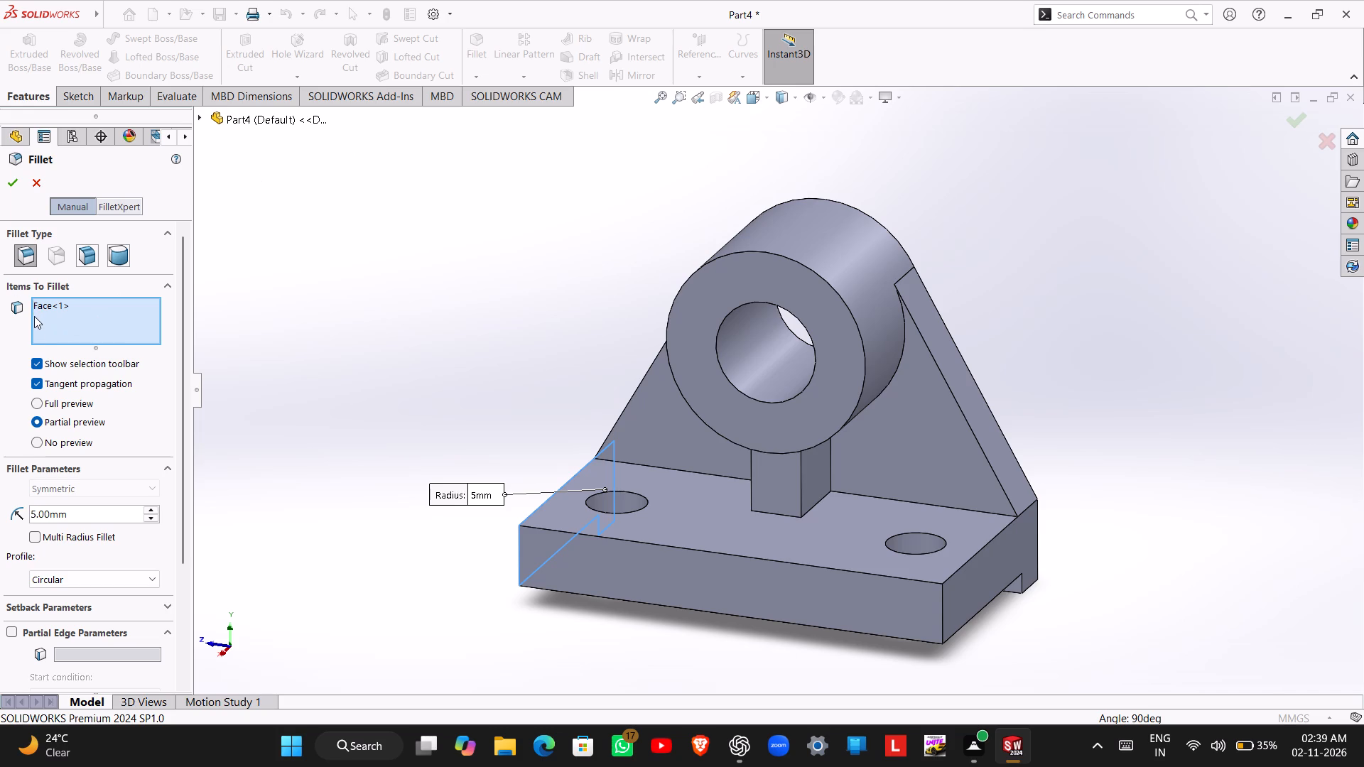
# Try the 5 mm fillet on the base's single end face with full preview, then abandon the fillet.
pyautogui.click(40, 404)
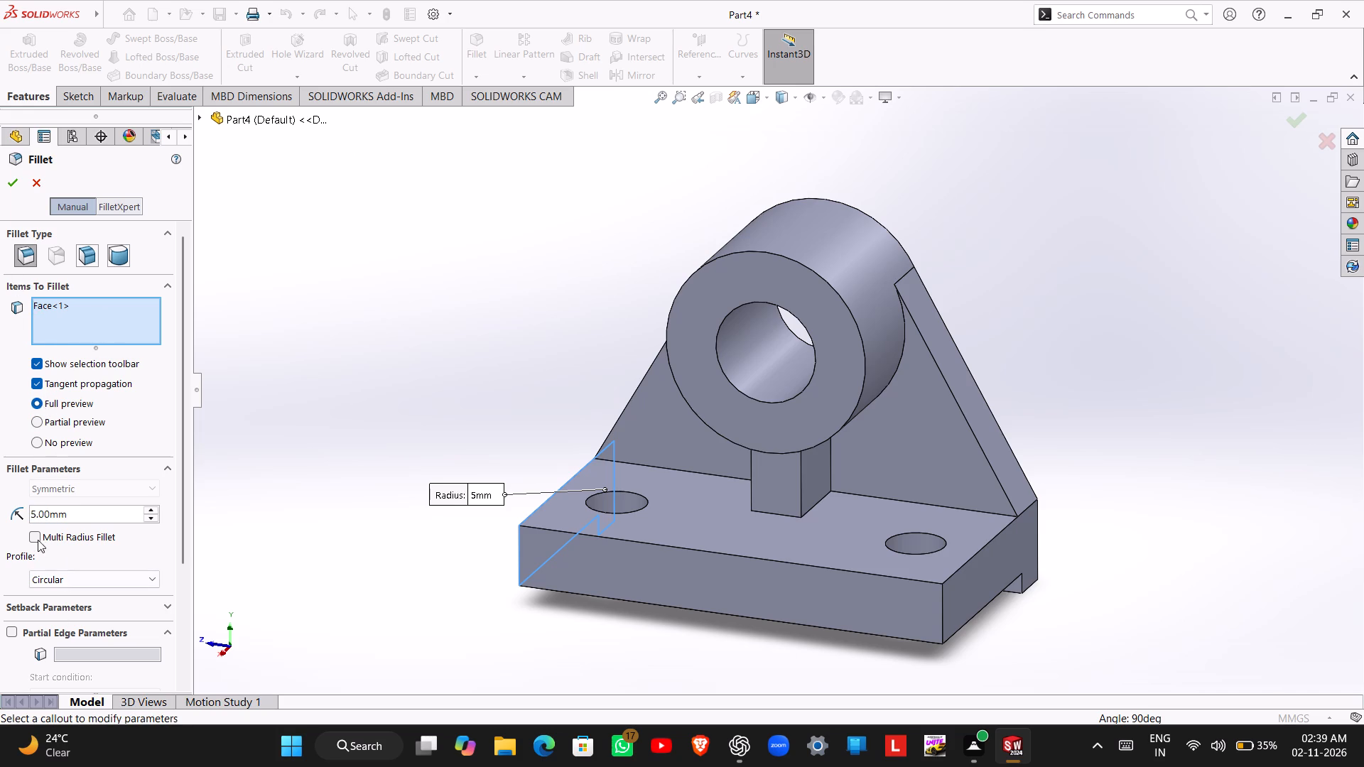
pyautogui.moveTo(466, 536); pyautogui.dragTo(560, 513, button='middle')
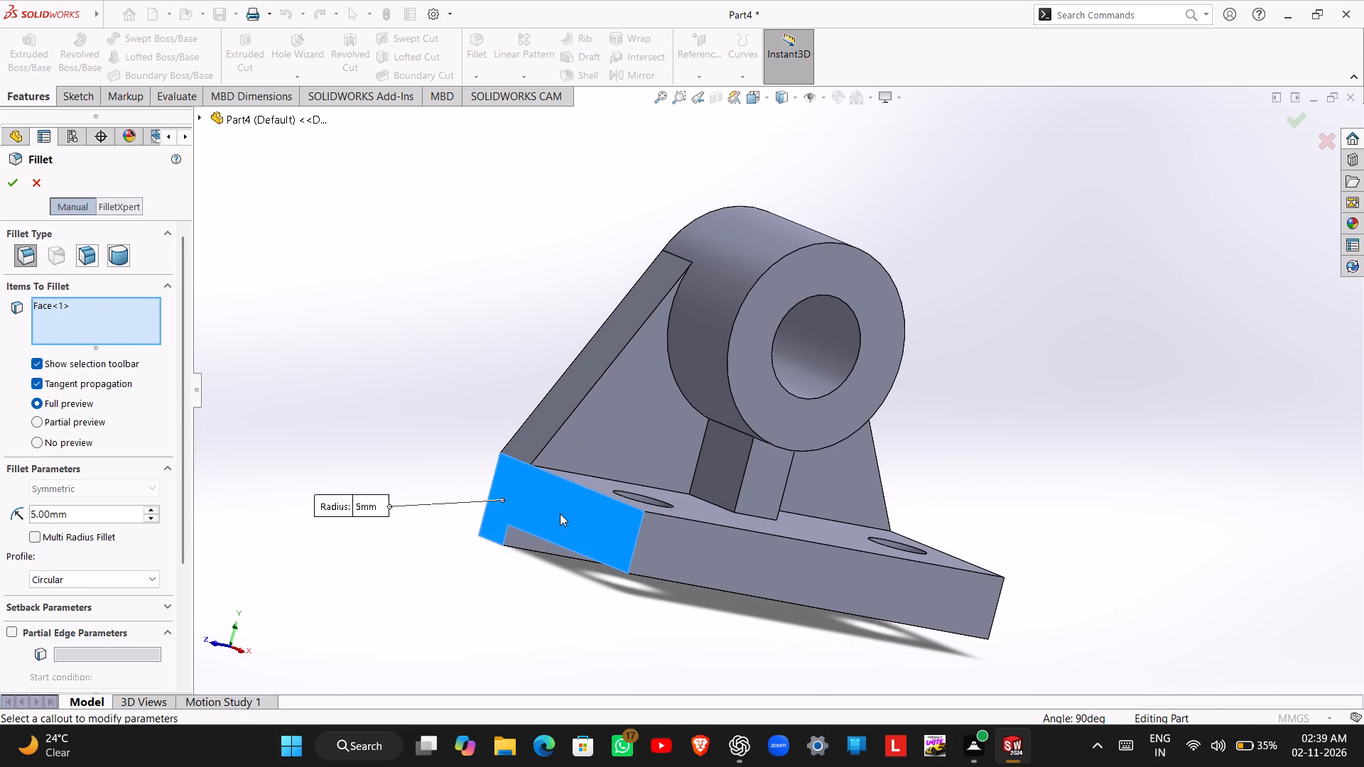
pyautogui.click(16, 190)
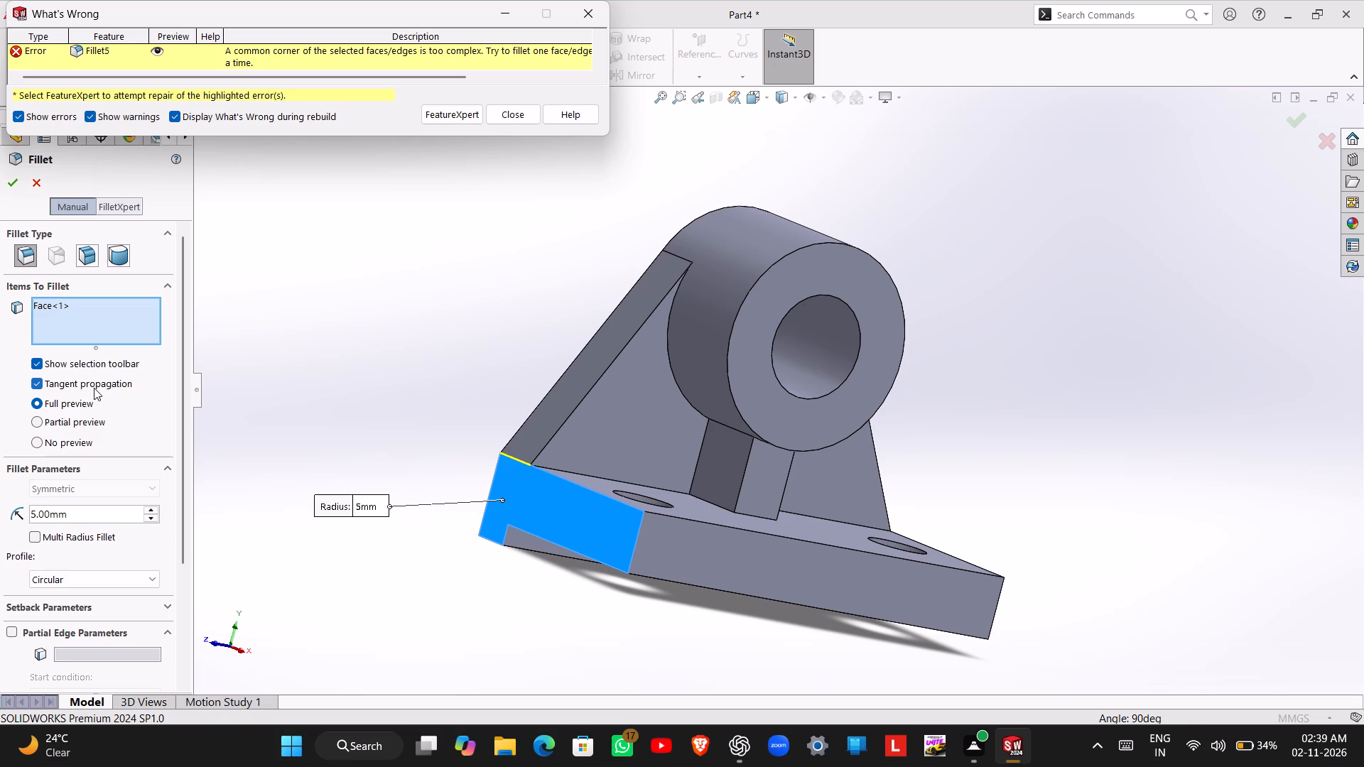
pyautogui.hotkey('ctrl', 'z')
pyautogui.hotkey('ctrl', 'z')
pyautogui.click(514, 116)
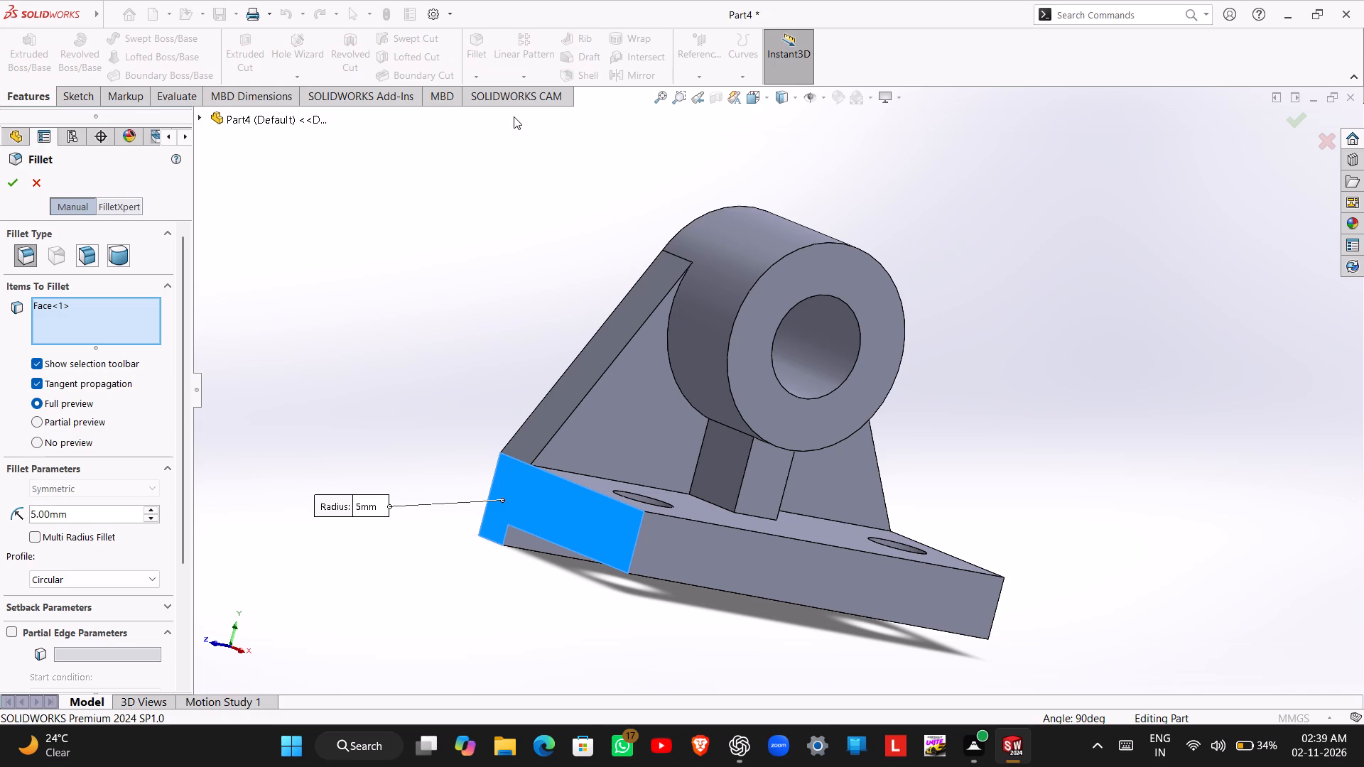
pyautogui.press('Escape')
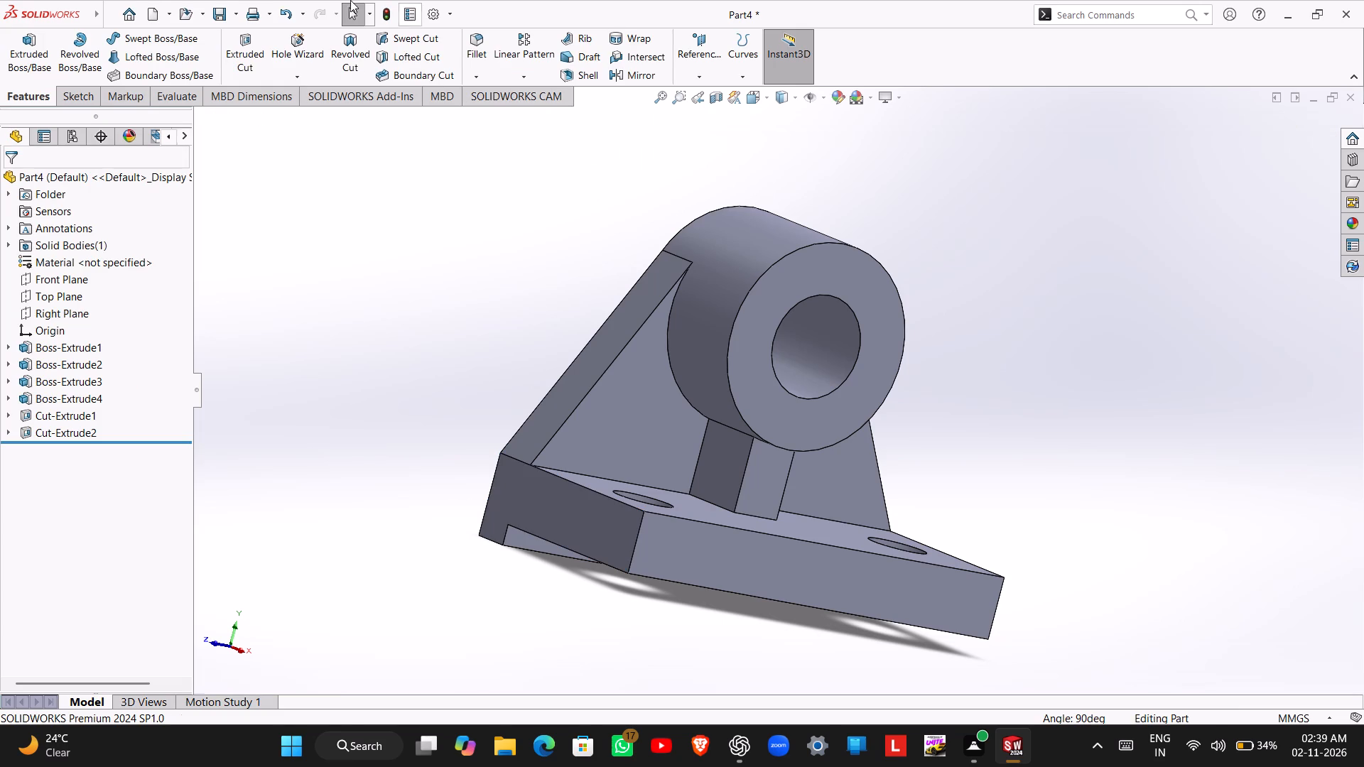
# Fillet the two vertical corner edges at the ends of the base's long outer face with a 5 mm radius.
pyautogui.click(487, 53)
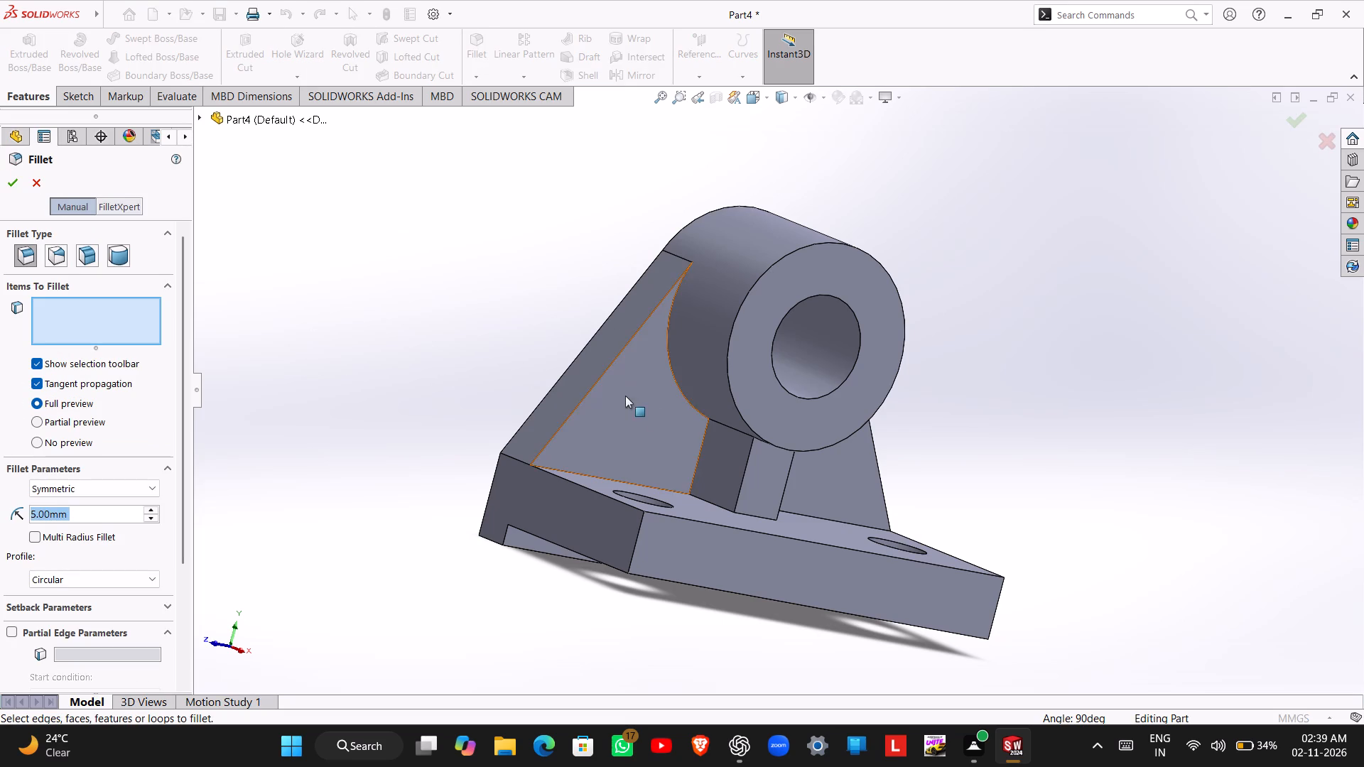
pyautogui.click(637, 533)
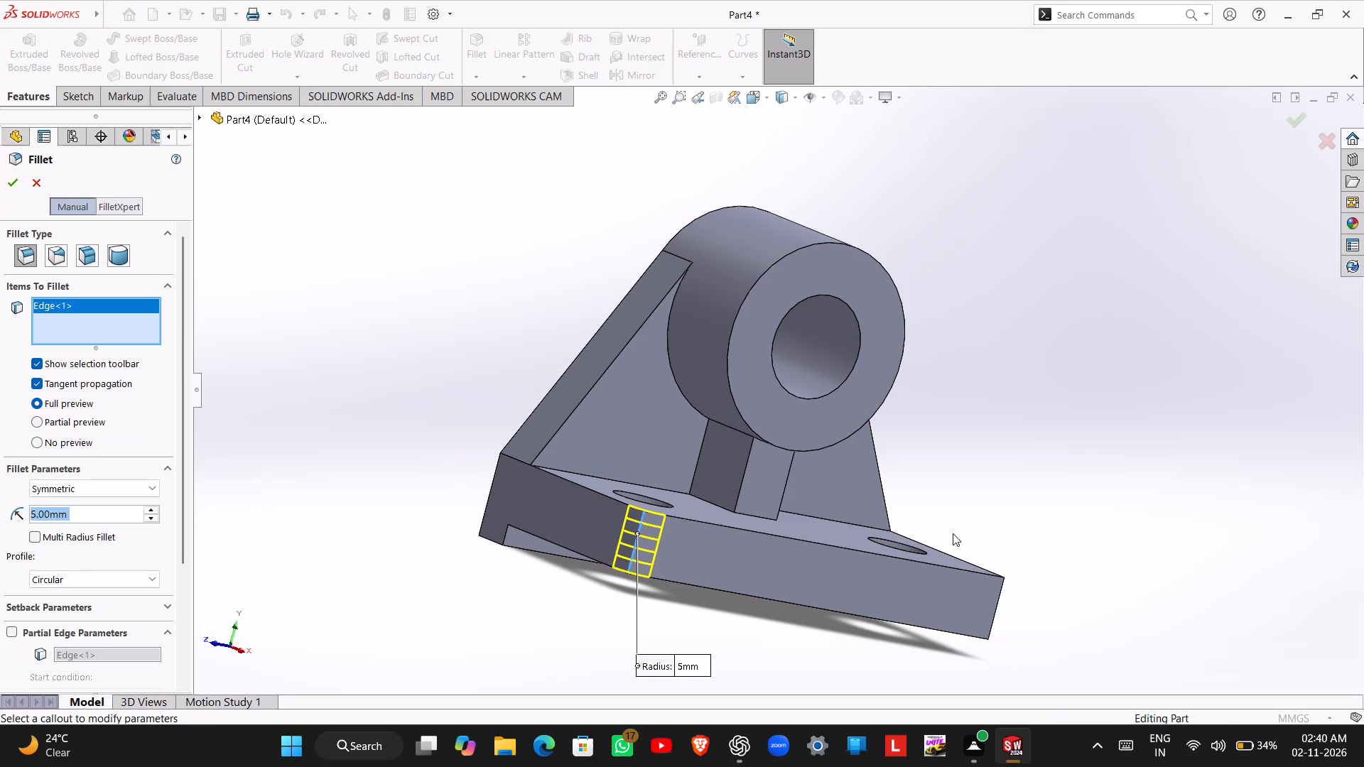
pyautogui.moveTo(953, 533); pyautogui.dragTo(941, 538, button='middle')
pyautogui.moveTo(941, 538); pyautogui.dragTo(851, 549, button='middle')
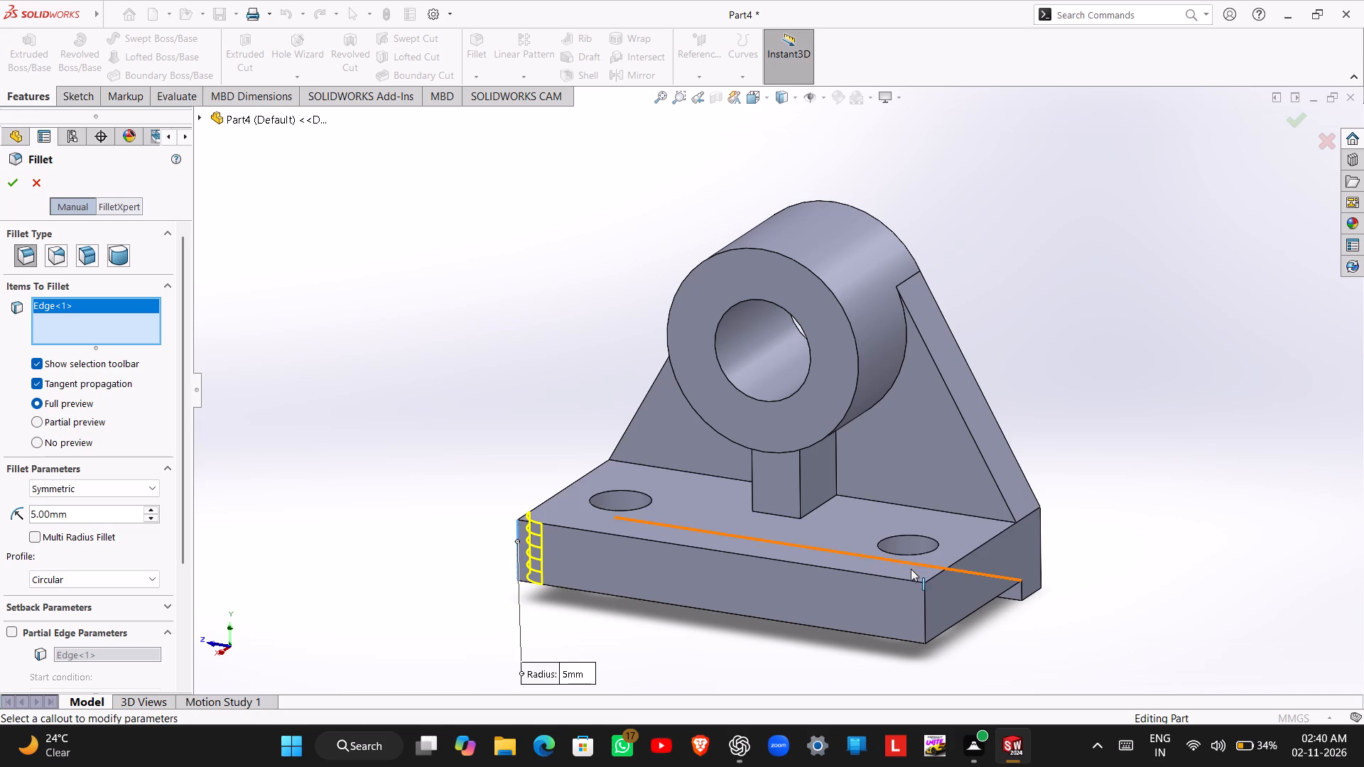
pyautogui.click(924, 602)
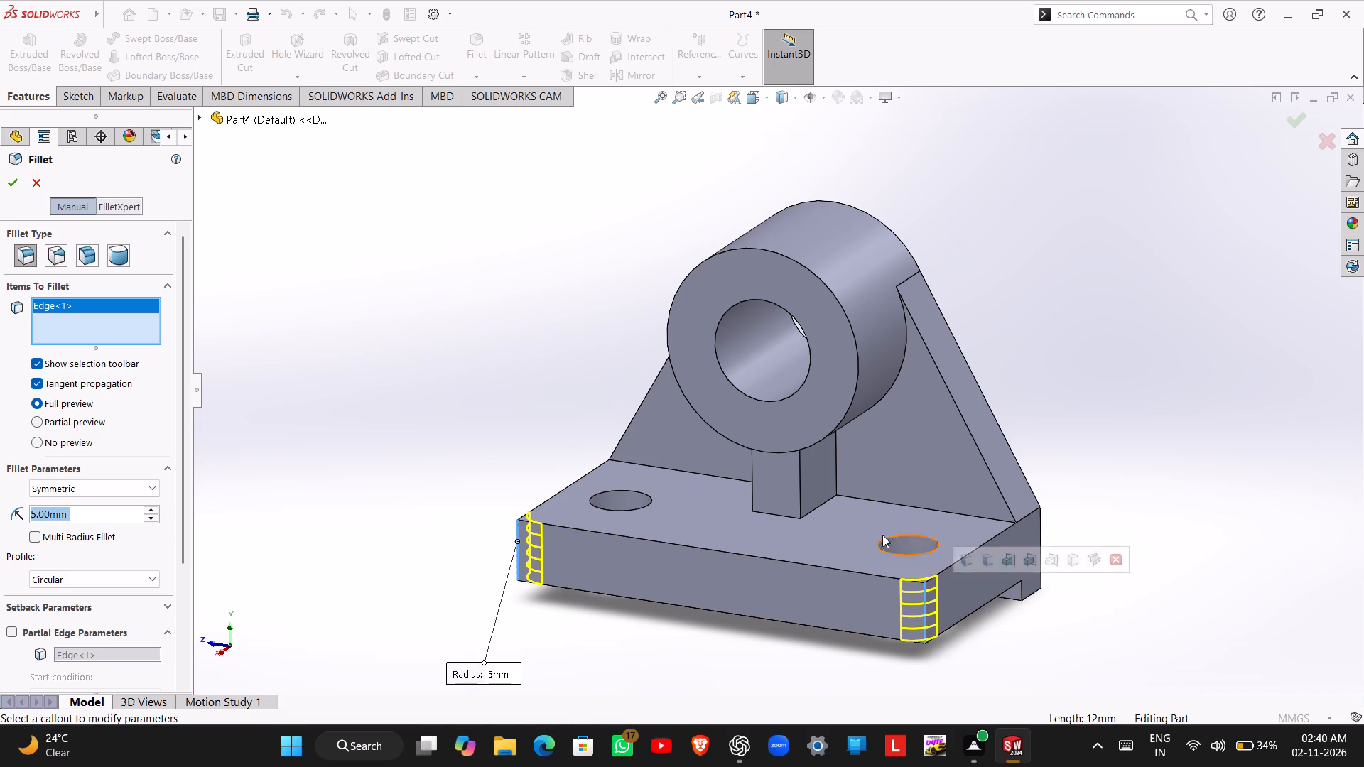
pyautogui.click(4, 174)
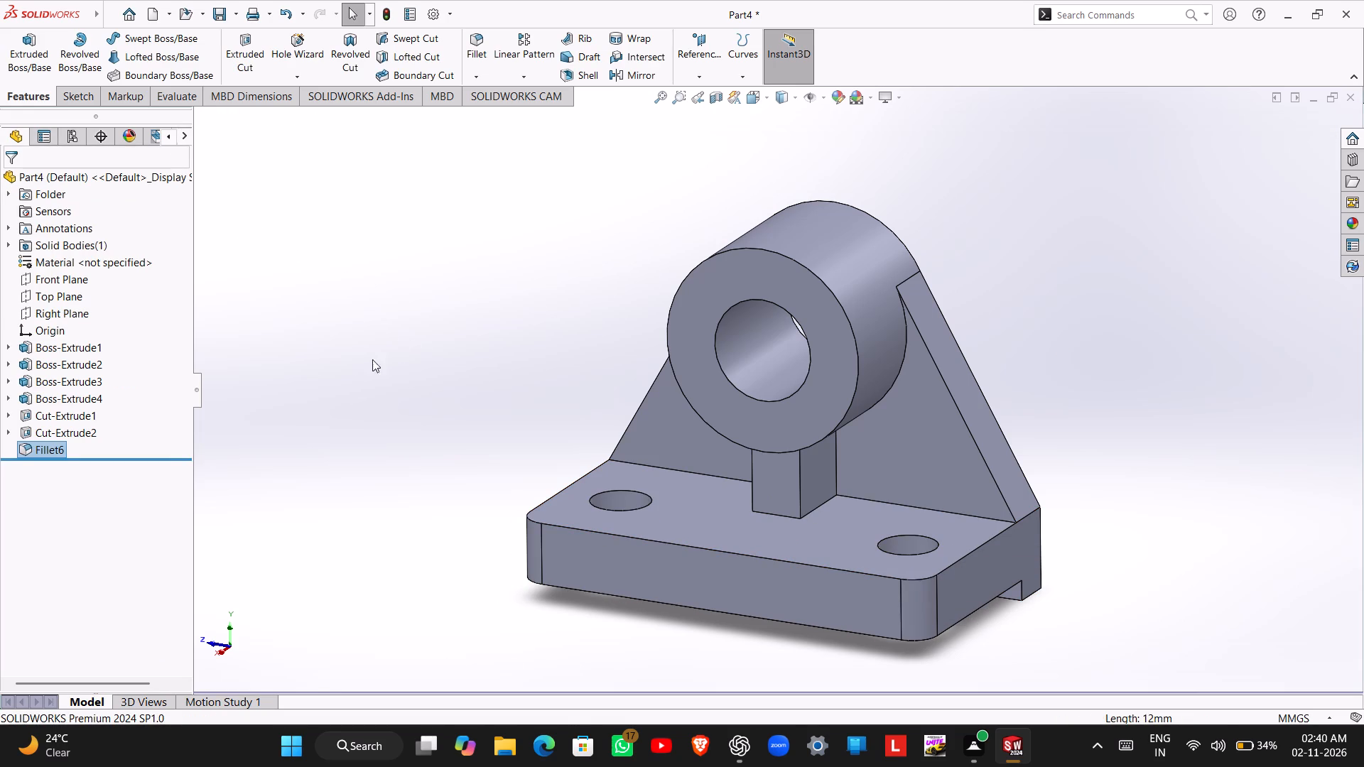
# Inspect the whole filleted bracket in the Right view and from an angled view.
pyautogui.press('space')
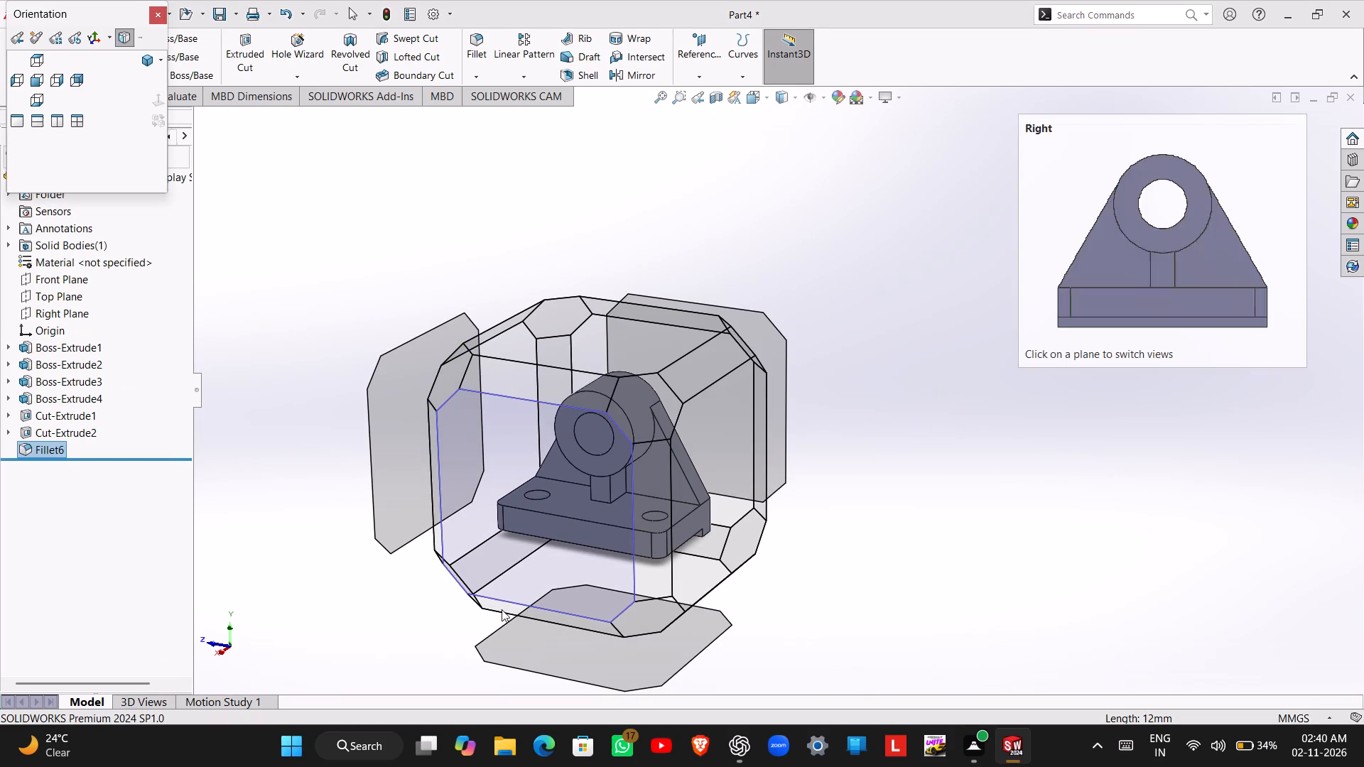
pyautogui.click(507, 543)
pyautogui.scroll(2, 700, 454)
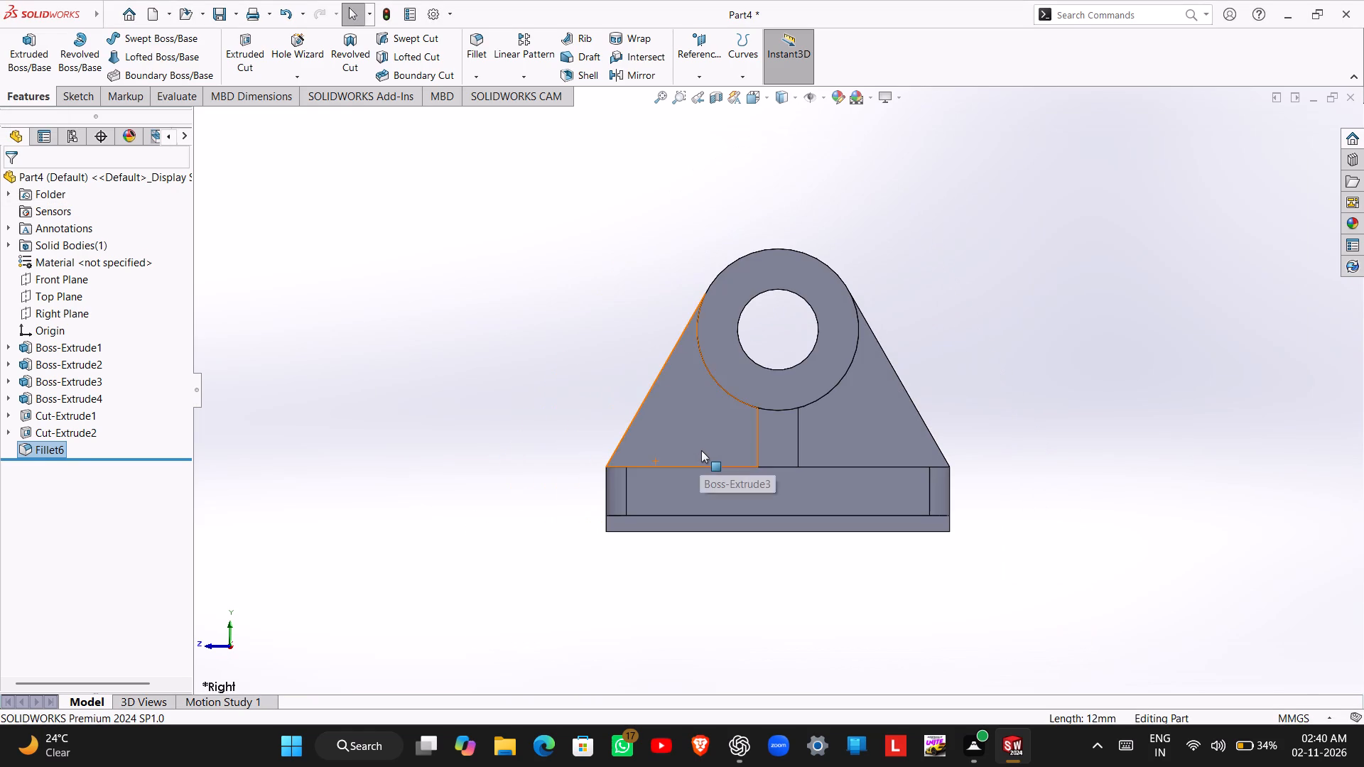
pyautogui.scroll(1, 665, 361)
pyautogui.moveTo(665, 361); pyautogui.dragTo(709, 457, button='middle')
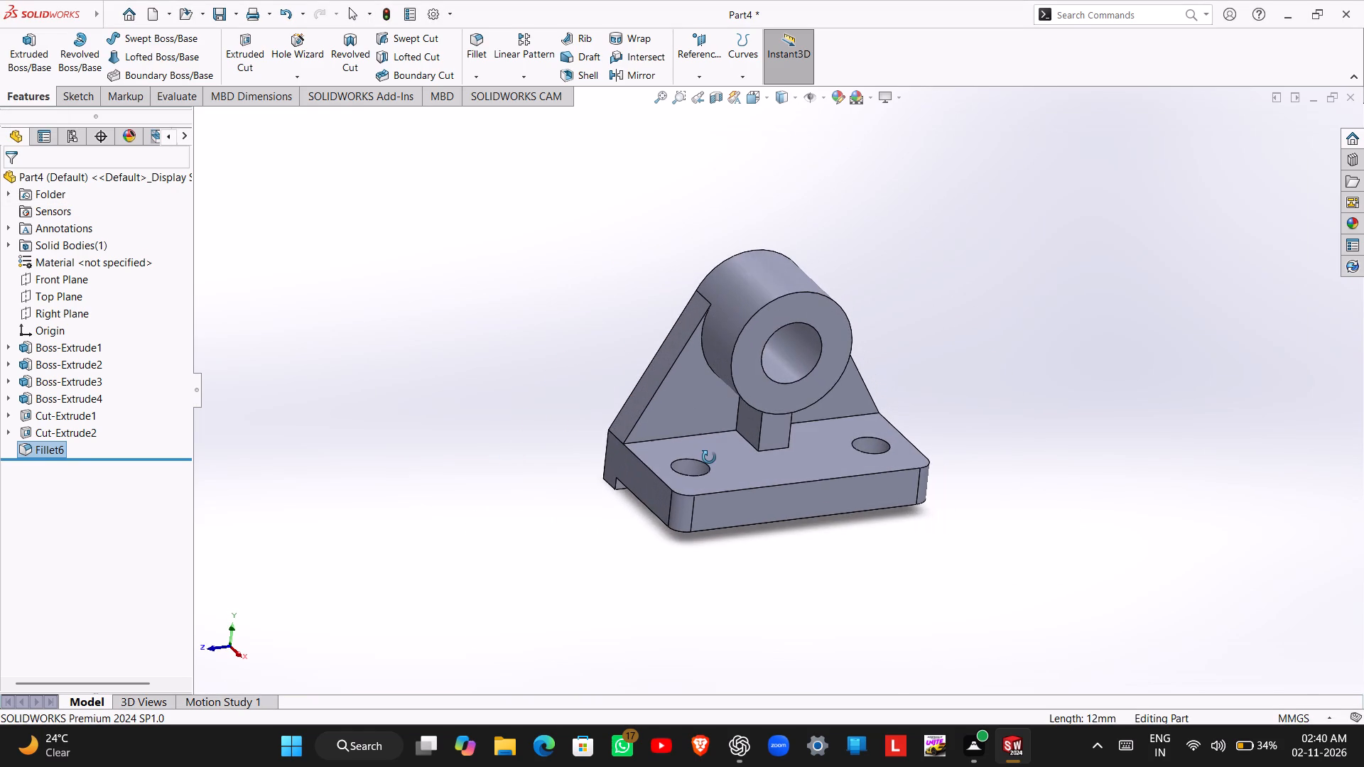
pyautogui.moveTo(709, 457); pyautogui.dragTo(707, 452, button='middle')
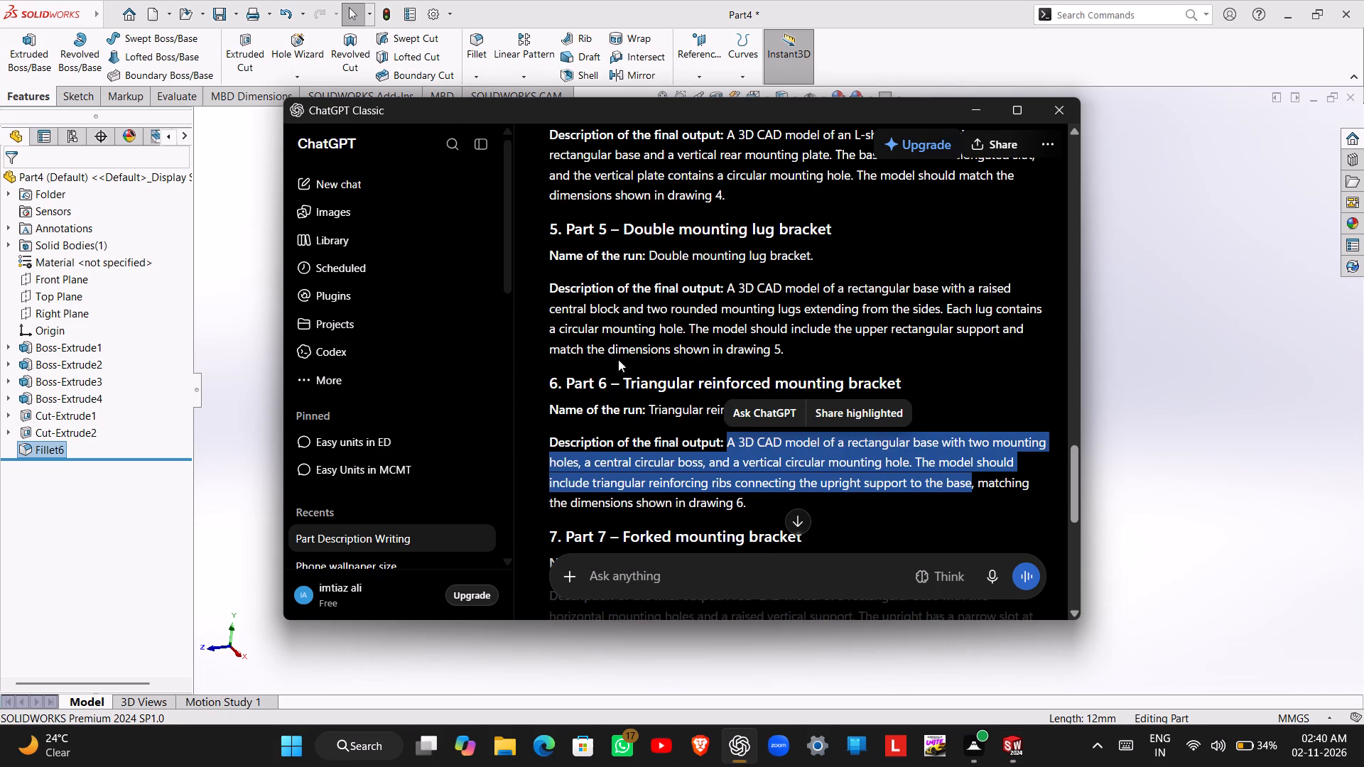
# Copy the Part 6 title from ChatGPT and save the SOLIDWORKS part in Documents as "Triangular reinforced mounting bracket".
pyautogui.moveTo(623, 382); pyautogui.dragTo(894, 374)
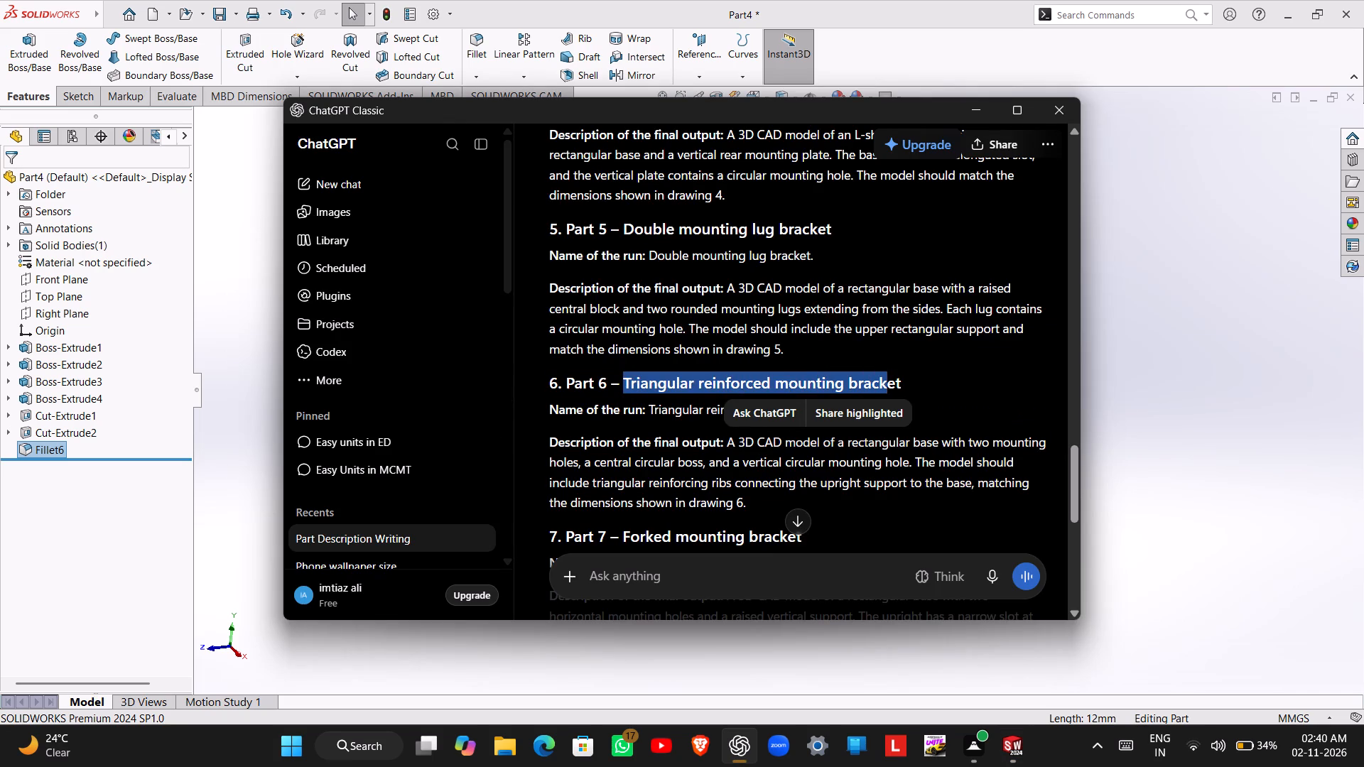
pyautogui.moveTo(894, 374); pyautogui.dragTo(908, 375)
pyautogui.hotkey('ctrl', 'c')
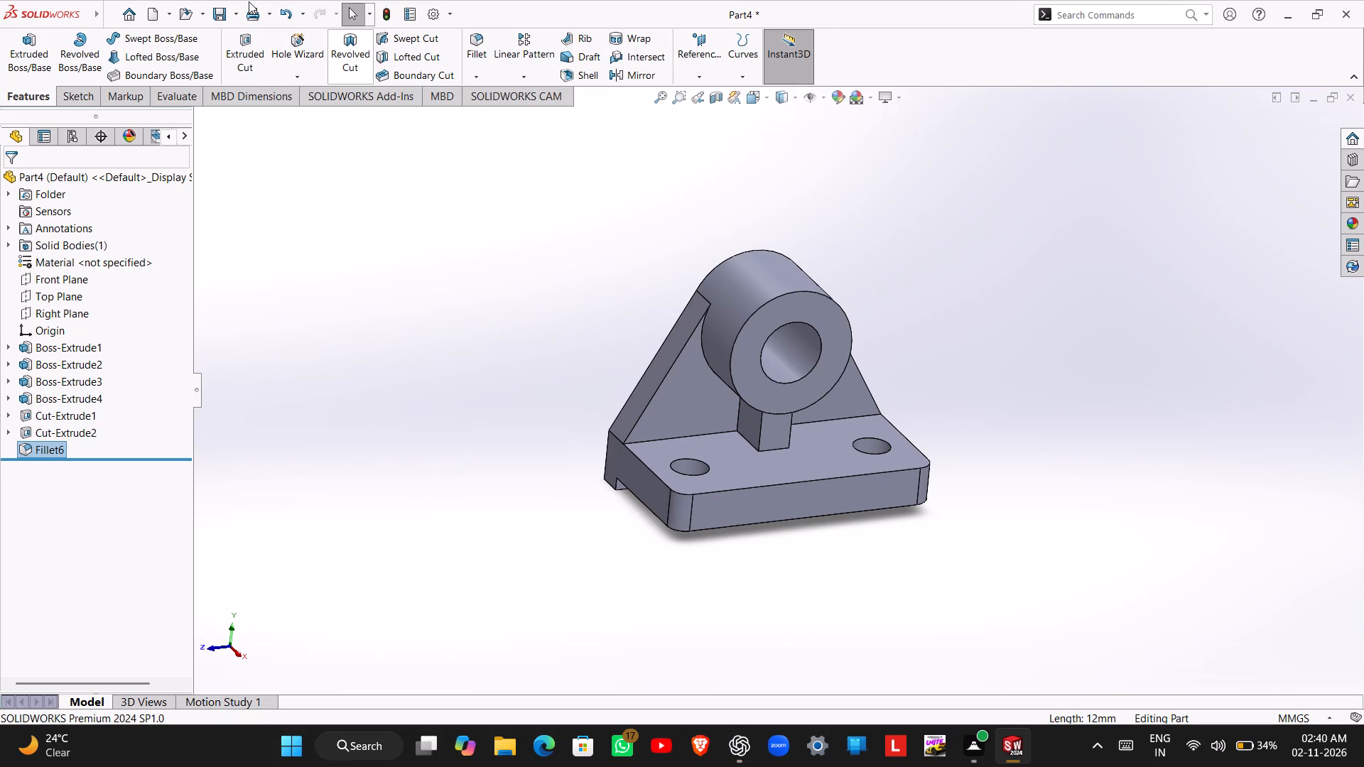
pyautogui.click(215, 7)
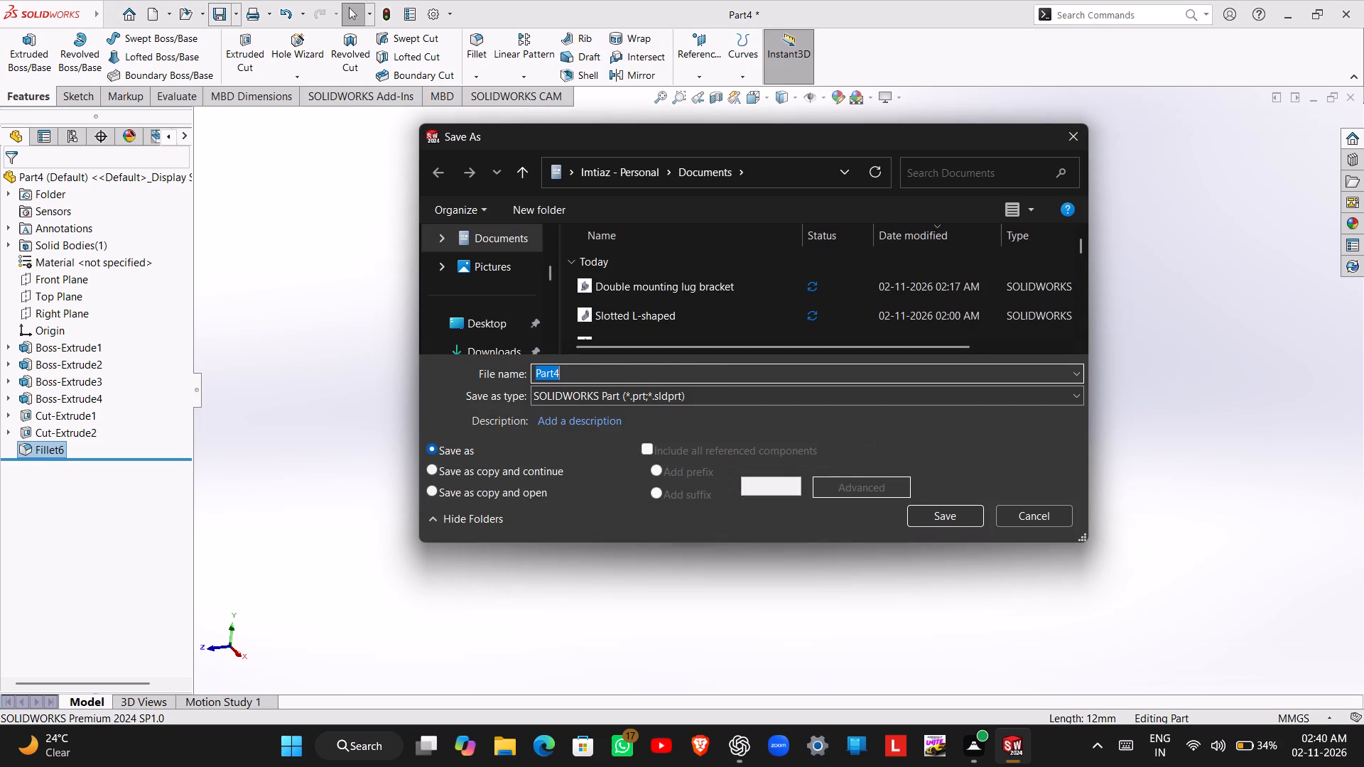
pyautogui.hotkey('ctrl', 'v')
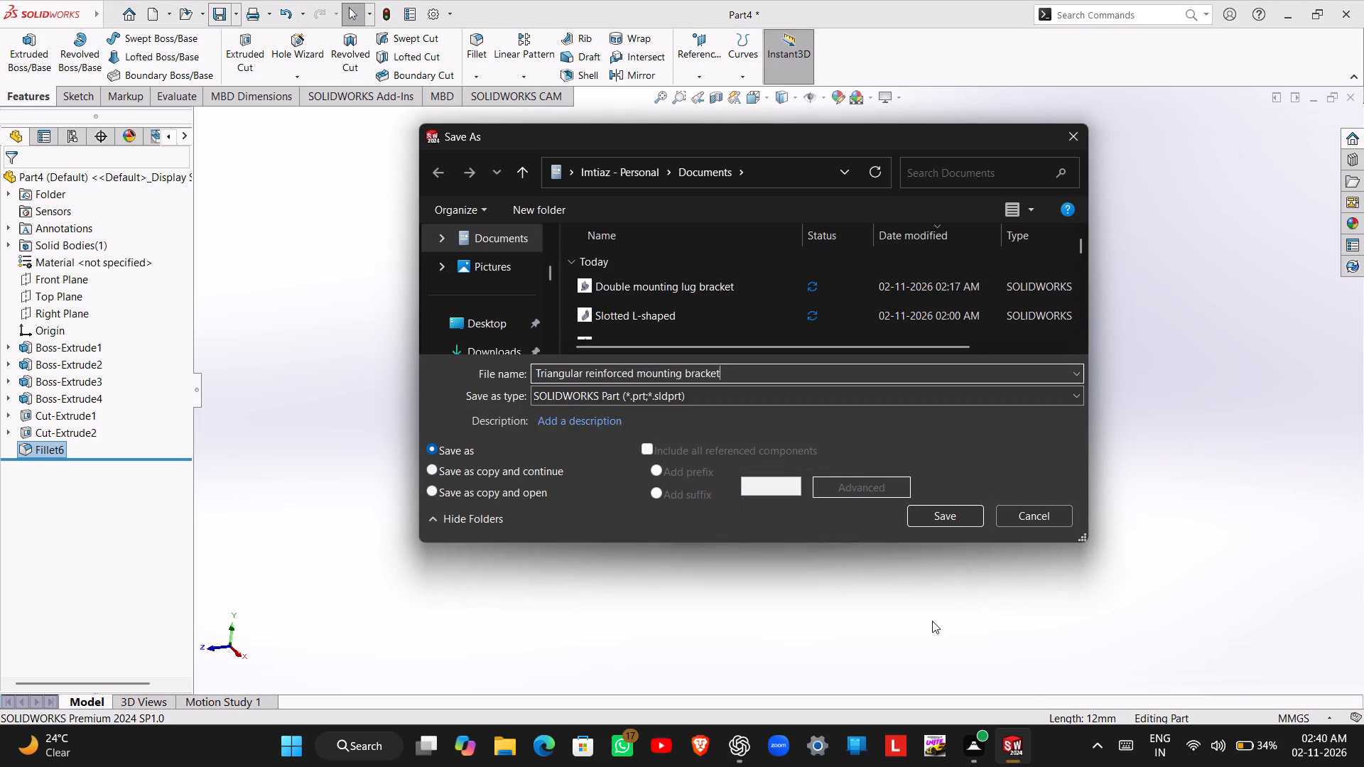
pyautogui.press('Return')
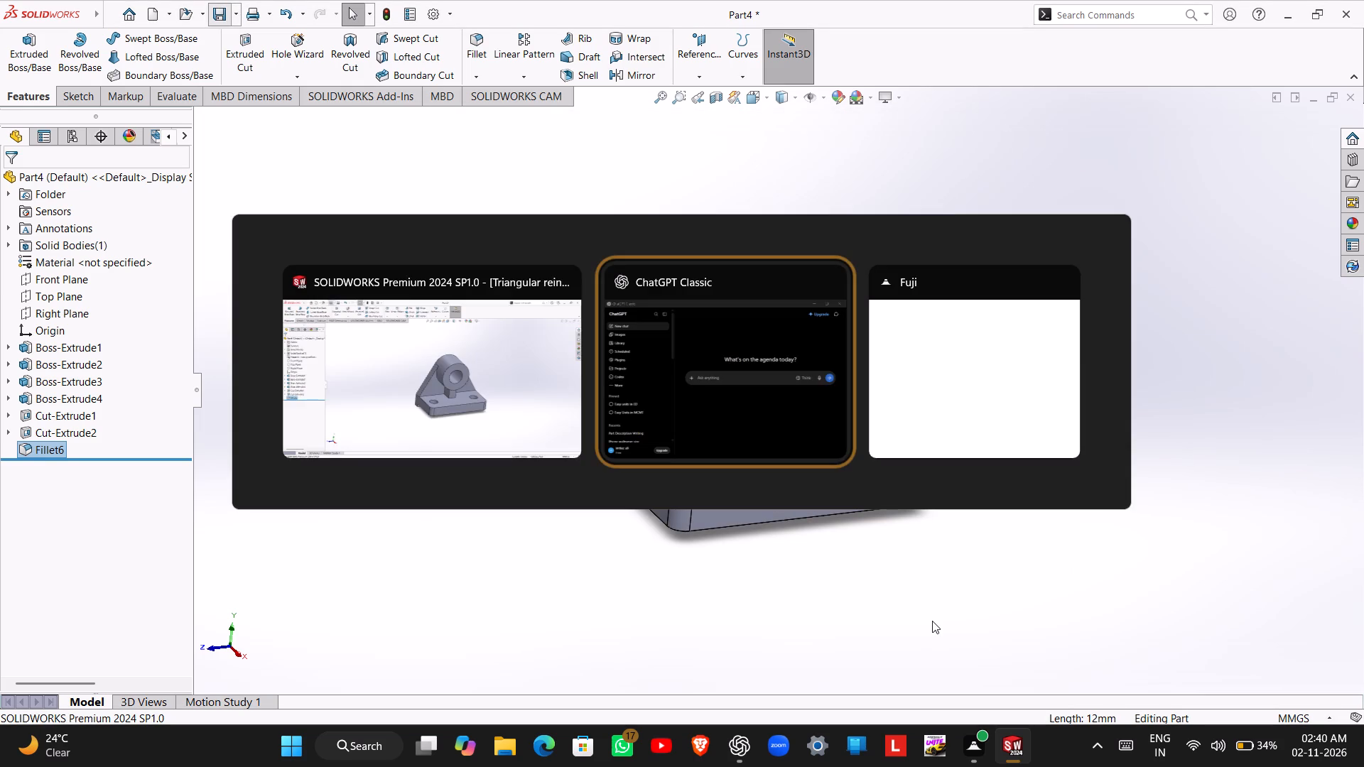